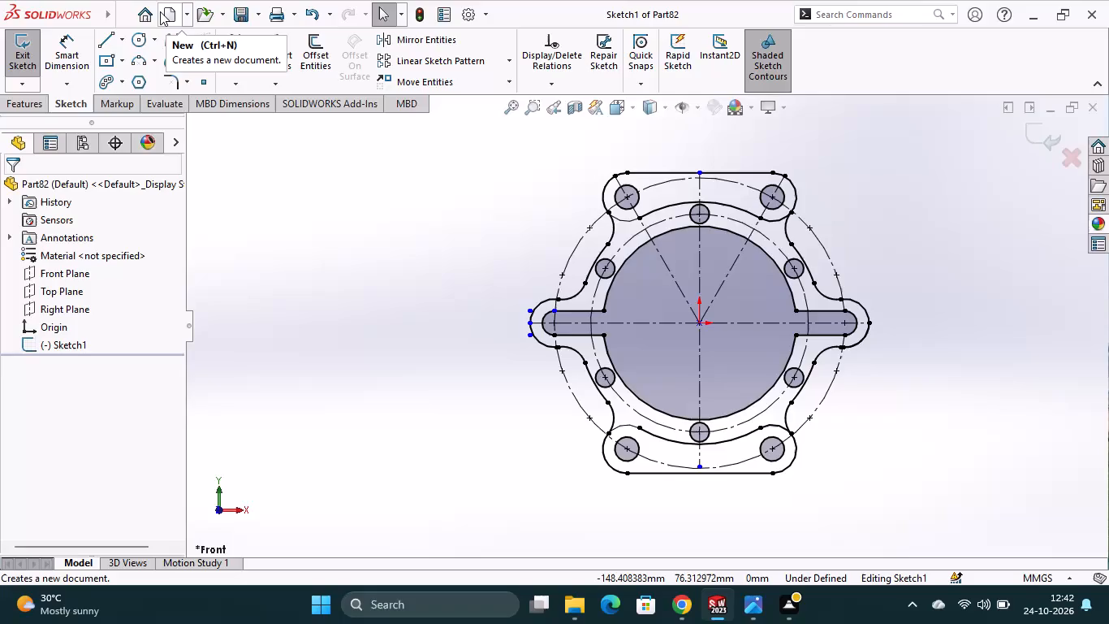
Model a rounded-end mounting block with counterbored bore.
Create a new part document.
{"action": "left_click", "coordinate": [178, 11]}
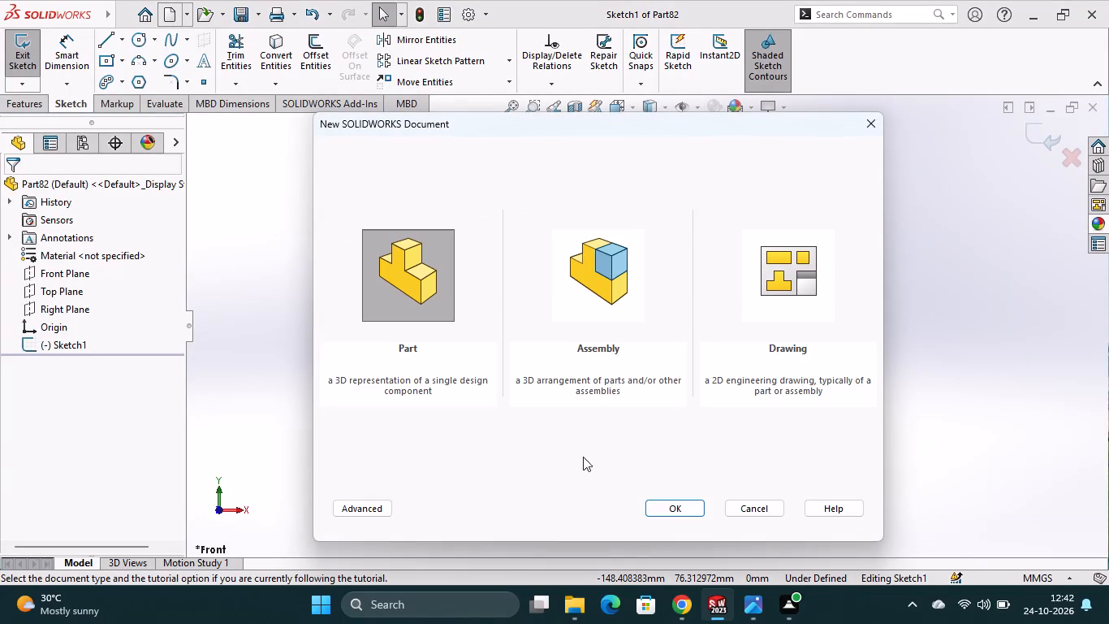
{"action": "left_click", "coordinate": [669, 506]}
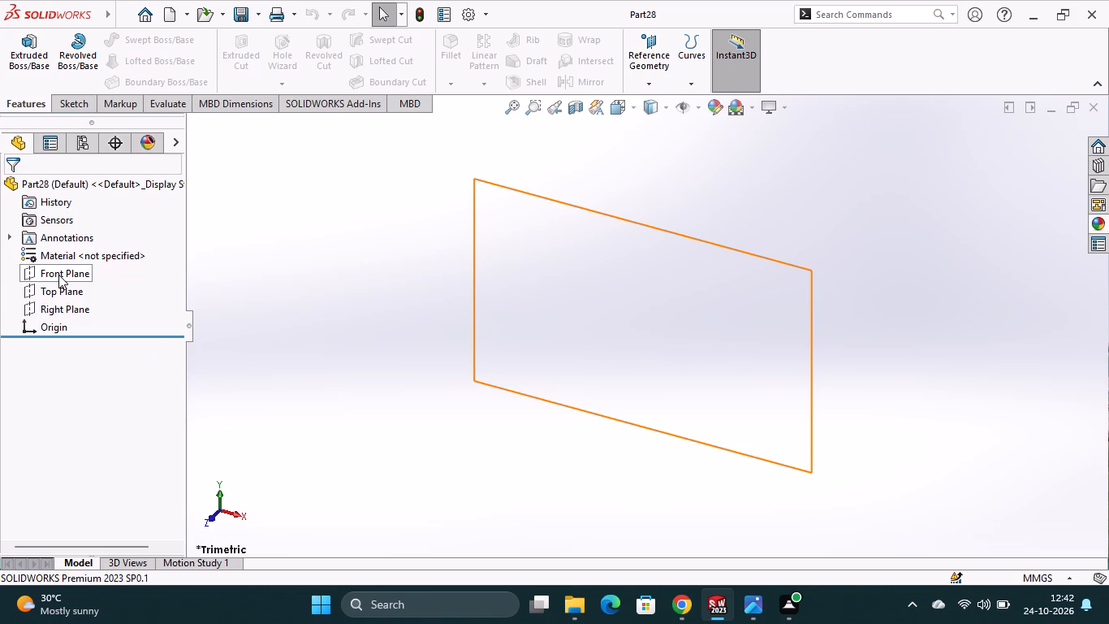
Start a sketch on the Top Plane and draw a center rectangle about 211 mm wide from the origin.
{"action": "left_click", "coordinate": [65, 299]}
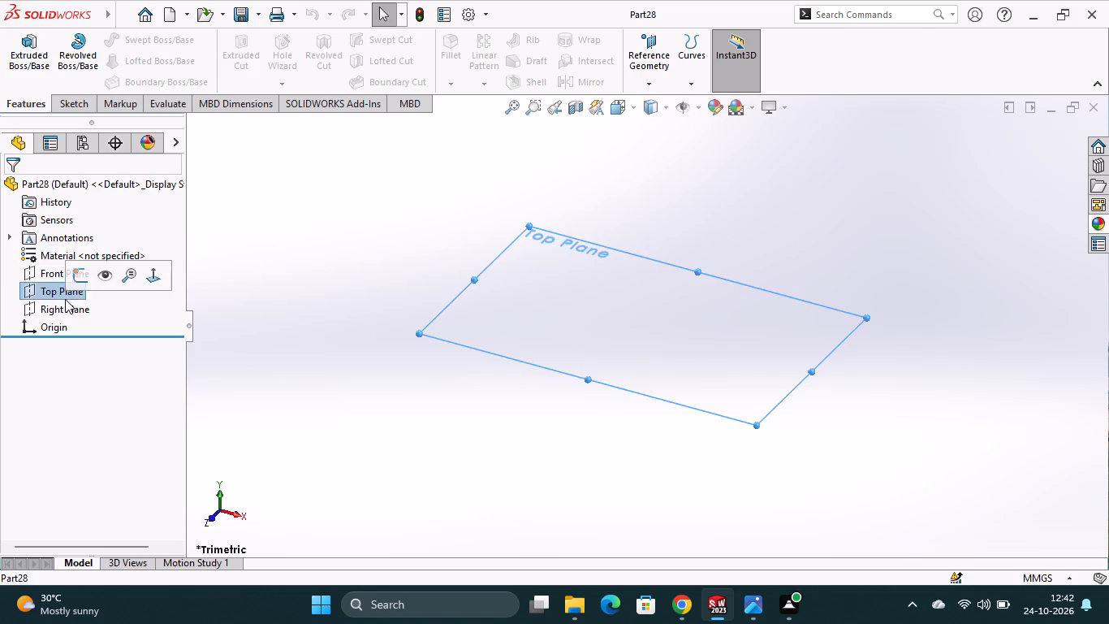
{"action": "left_click", "coordinate": [84, 281]}
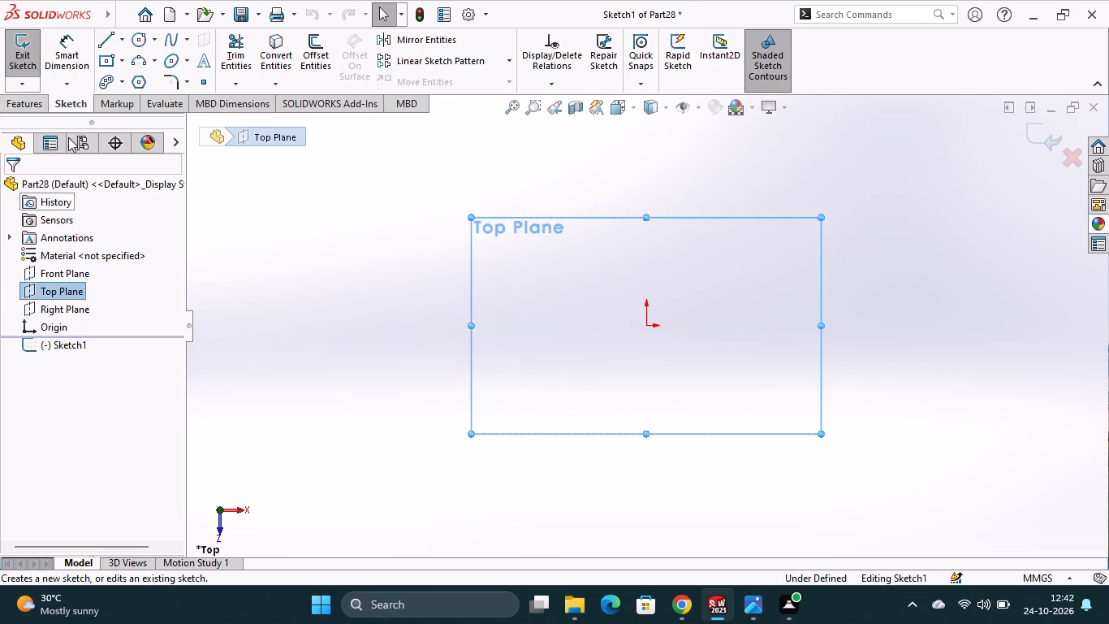
{"action": "left_click", "coordinate": [110, 57]}
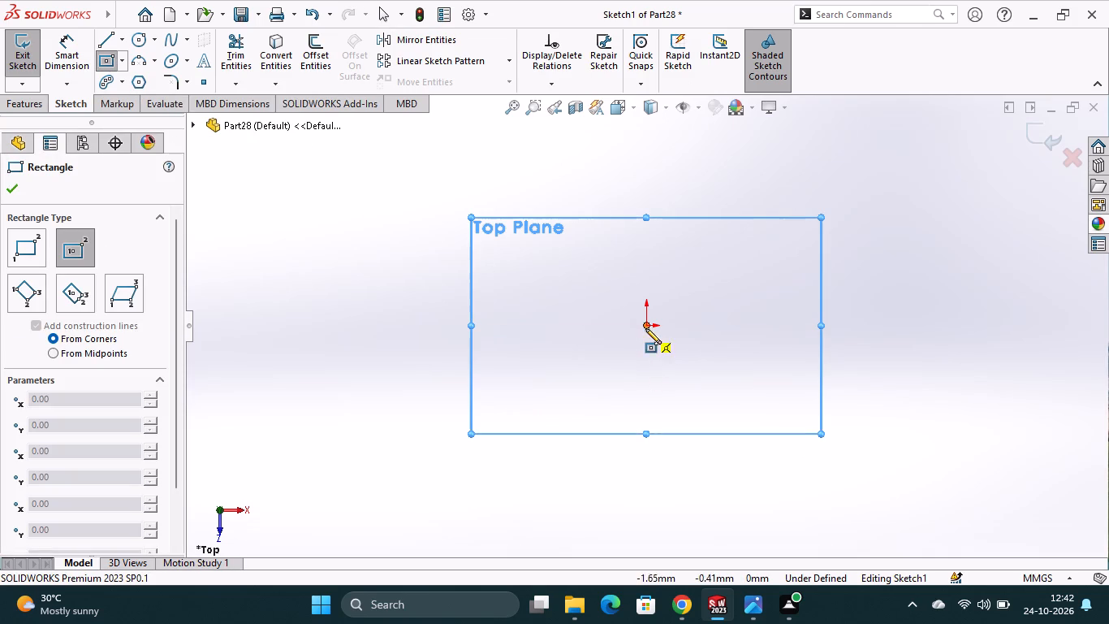
{"action": "left_click", "coordinate": [647, 328]}
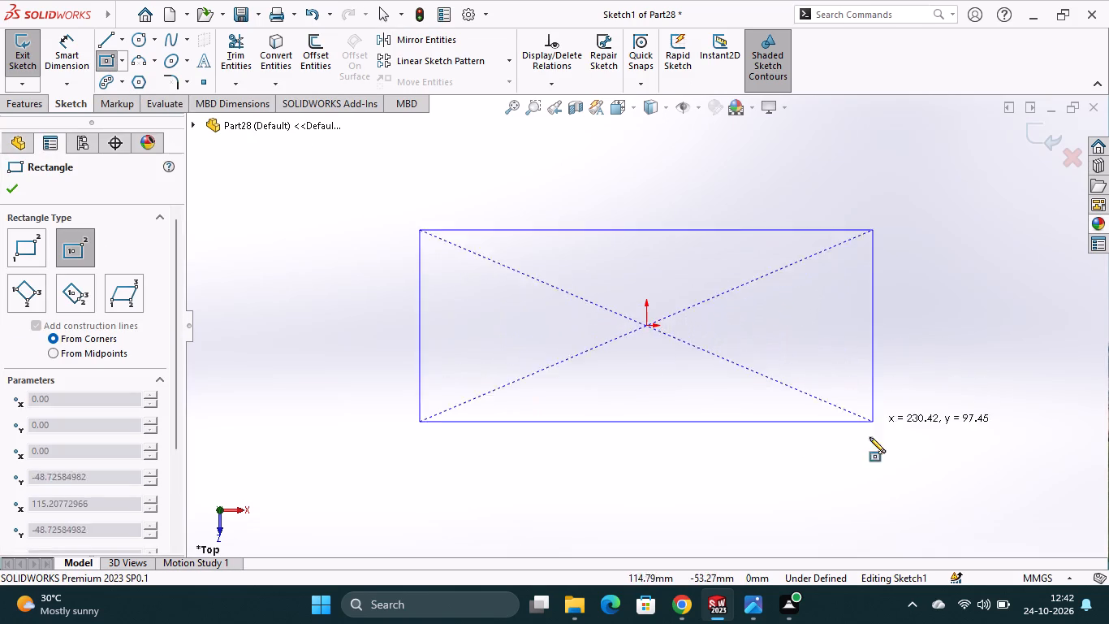
{"action": "left_click", "coordinate": [854, 504]}
{"action": "scroll", "coordinate": [776, 411], "scroll_direction": "up", "scroll_amount": 2}
Dimension the rectangle's upper horizontal edge to 85+17.5+17.5 mm, giving a 120 mm width.
{"action": "left_click", "coordinate": [65, 63]}
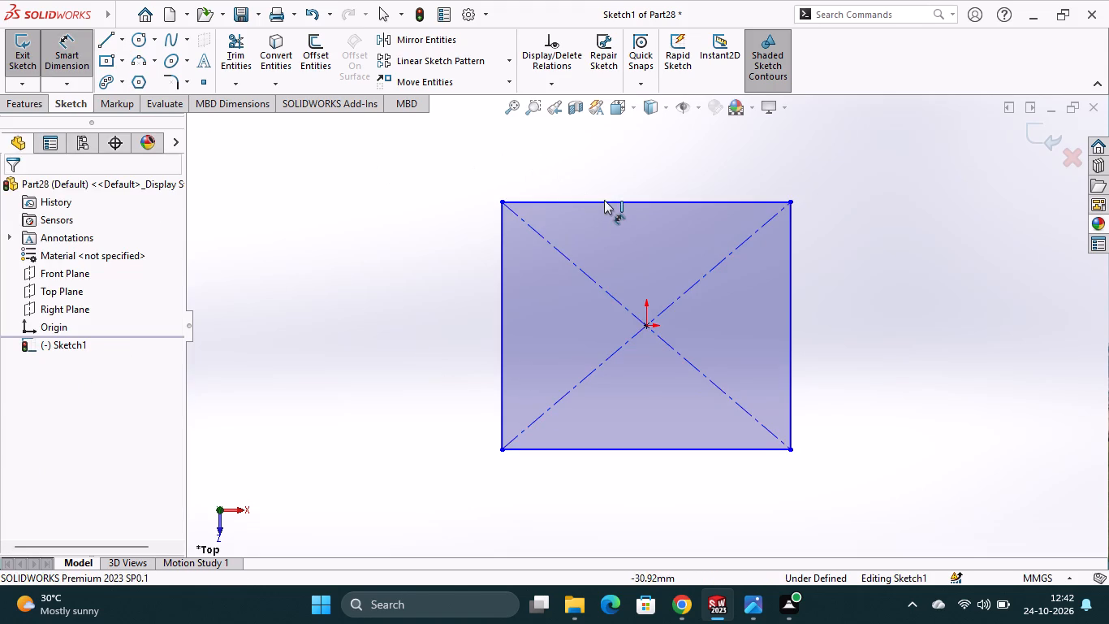
{"action": "left_click", "coordinate": [605, 200]}
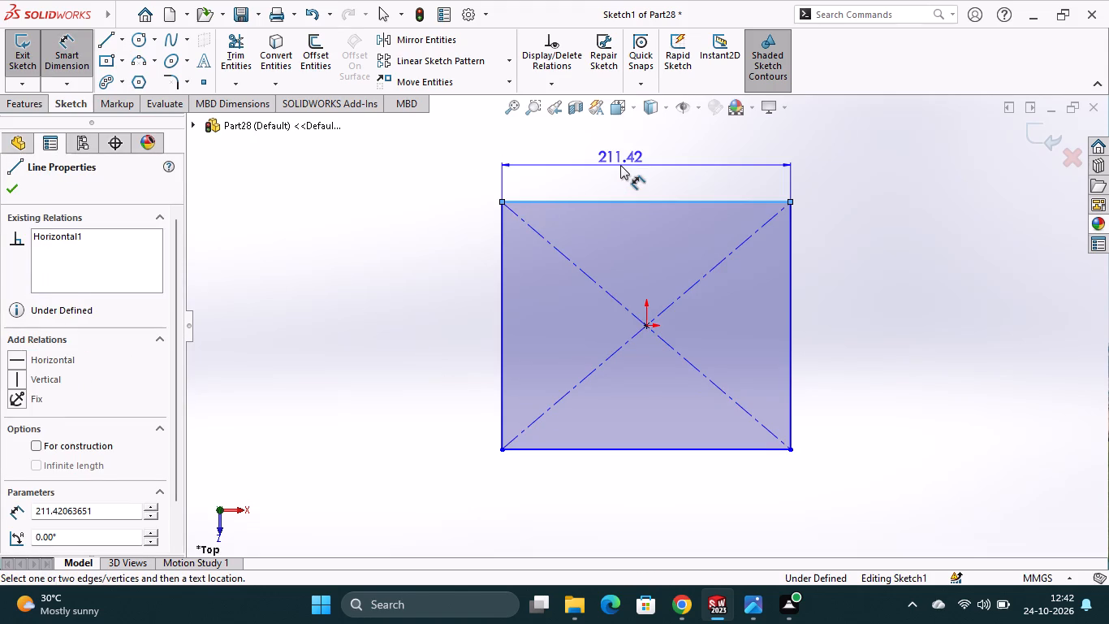
{"action": "left_click", "coordinate": [620, 165]}
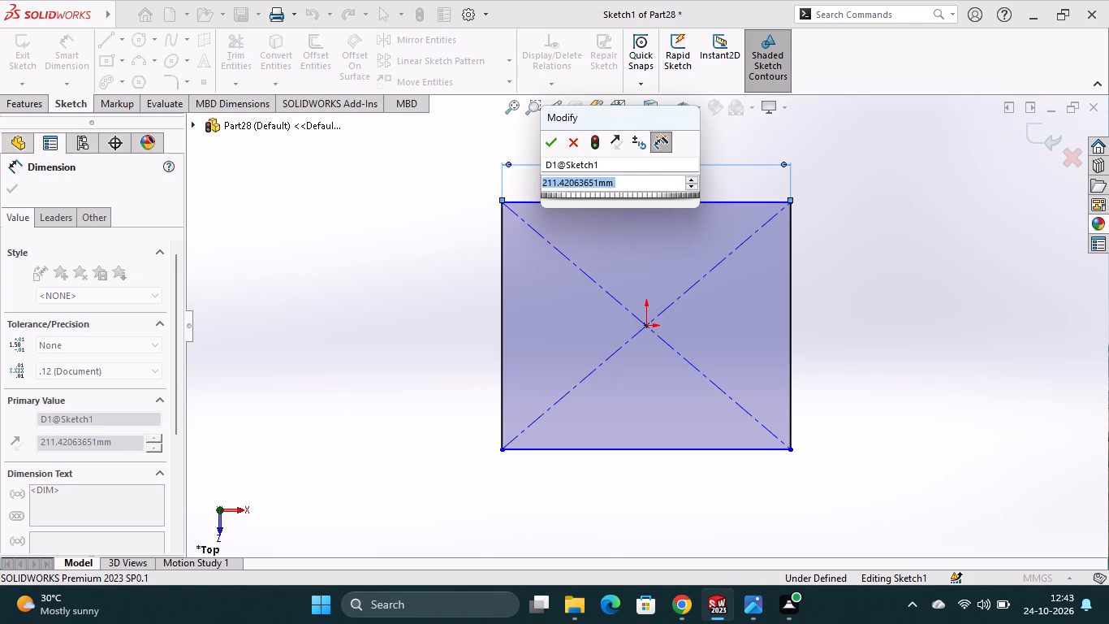
{"action": "key", "text": "8"}
{"action": "key", "text": "5"}
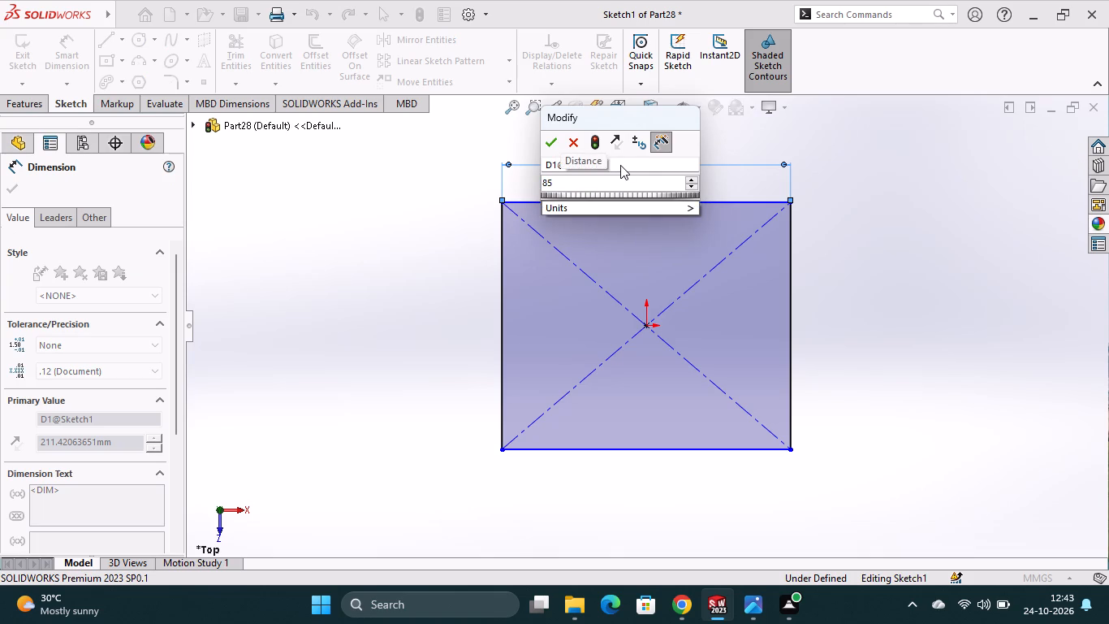
{"action": "key", "text": "shift+plus"}
{"action": "key", "text": "1"}
{"action": "type", "text": "7.5"}
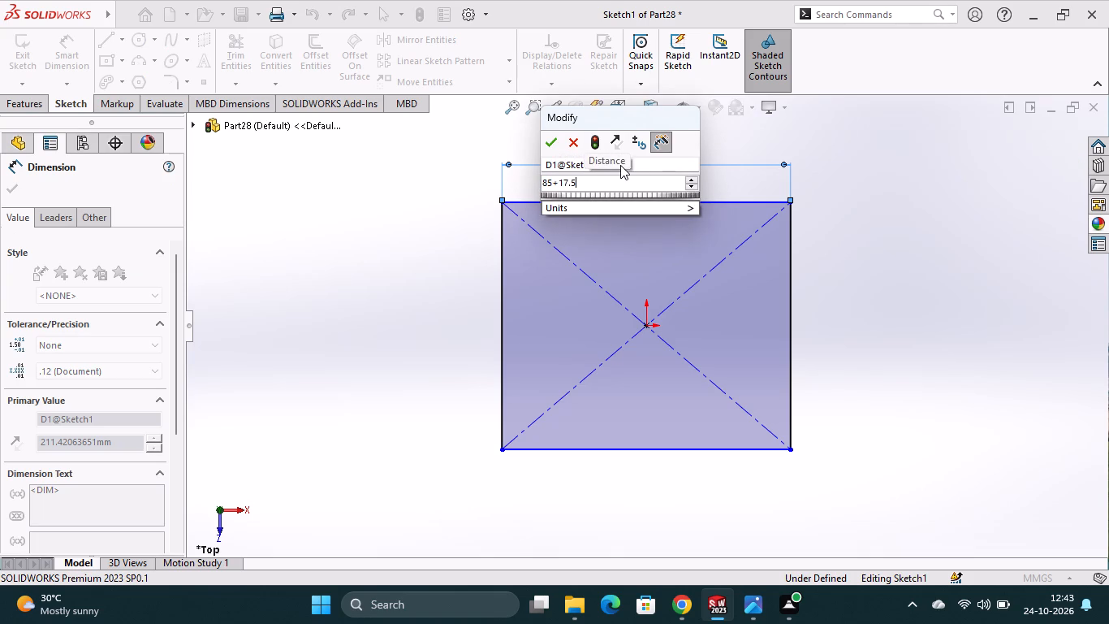
{"action": "key", "text": "shift+plus"}
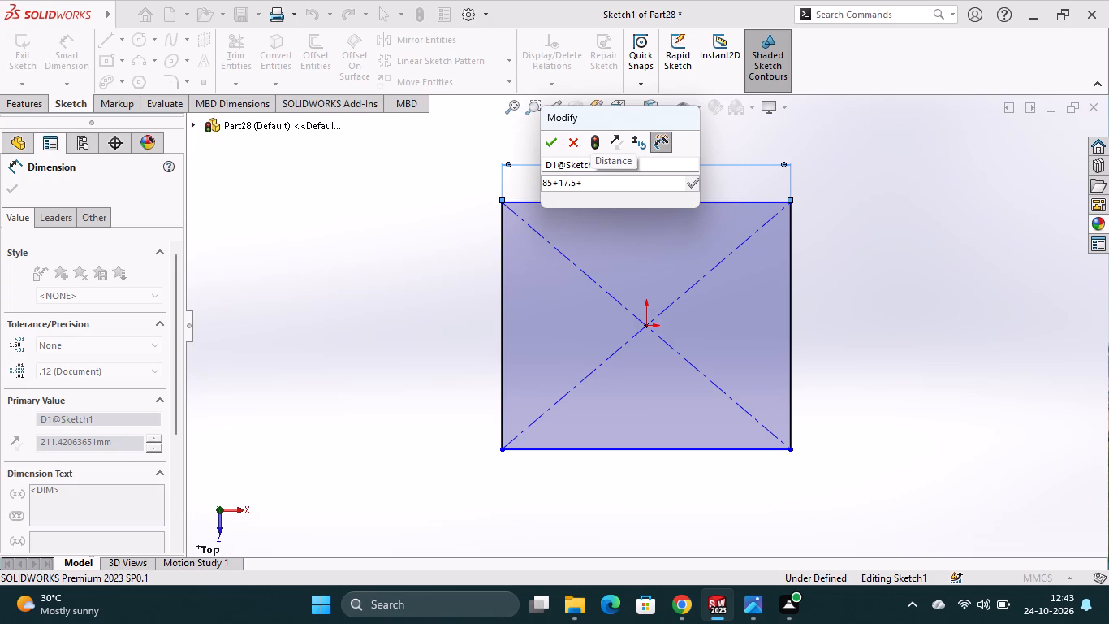
{"action": "type", "text": "17"}
{"action": "type", "text": ".5"}
{"action": "key", "text": "Return"}
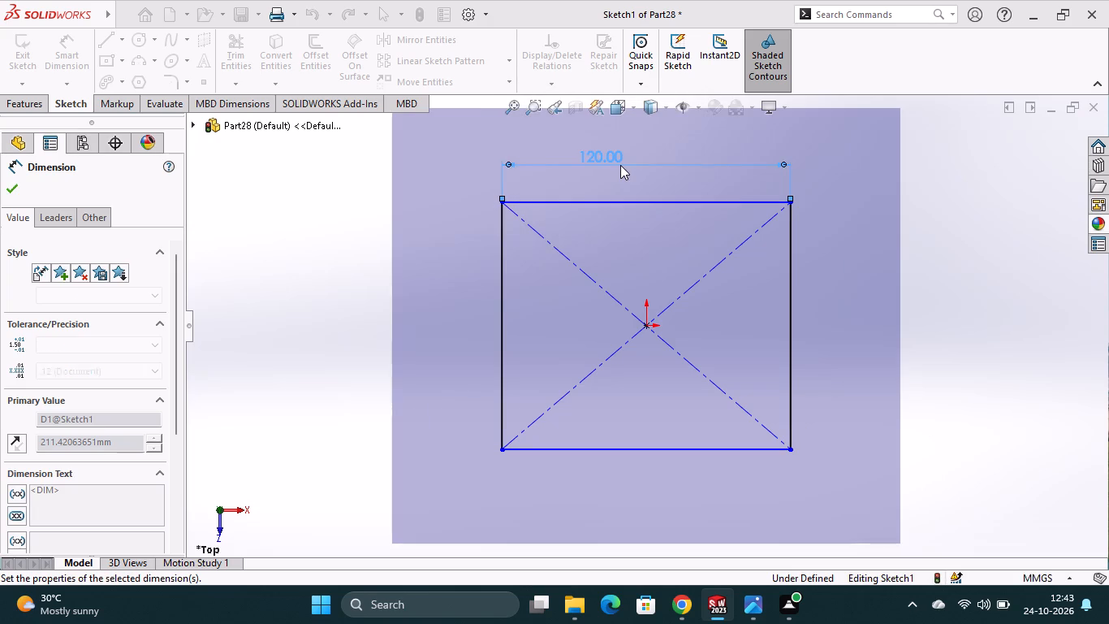
Dimension the rectangle's vertical edge to 70 mm and reposition the 120 mm dimension text near the middle of the upper edge.
{"action": "left_click", "coordinate": [792, 323]}
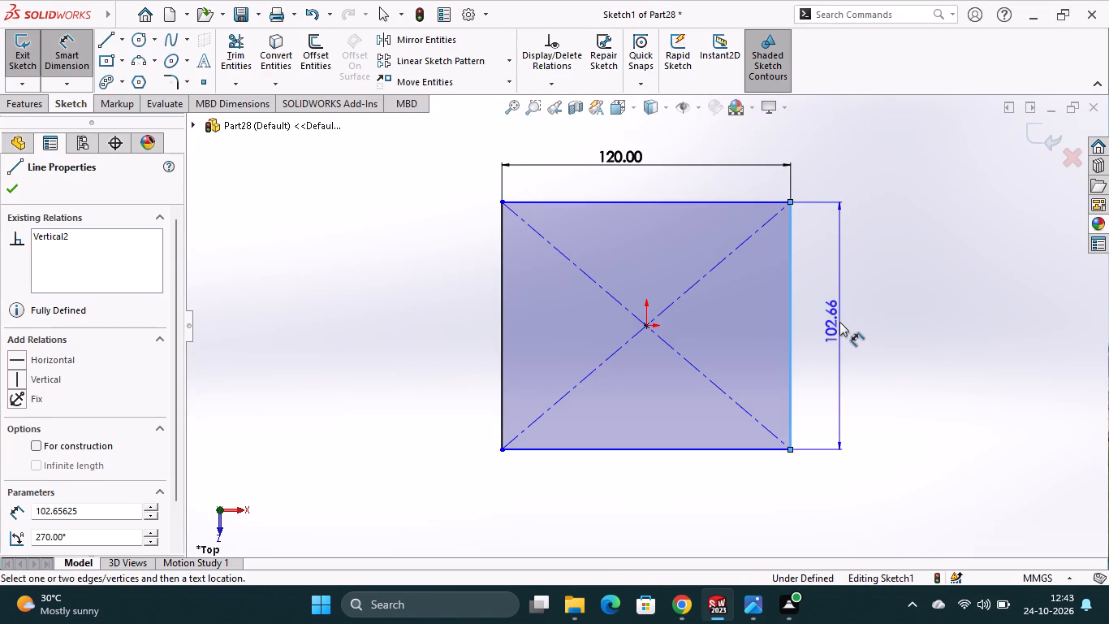
{"action": "left_click", "coordinate": [839, 322]}
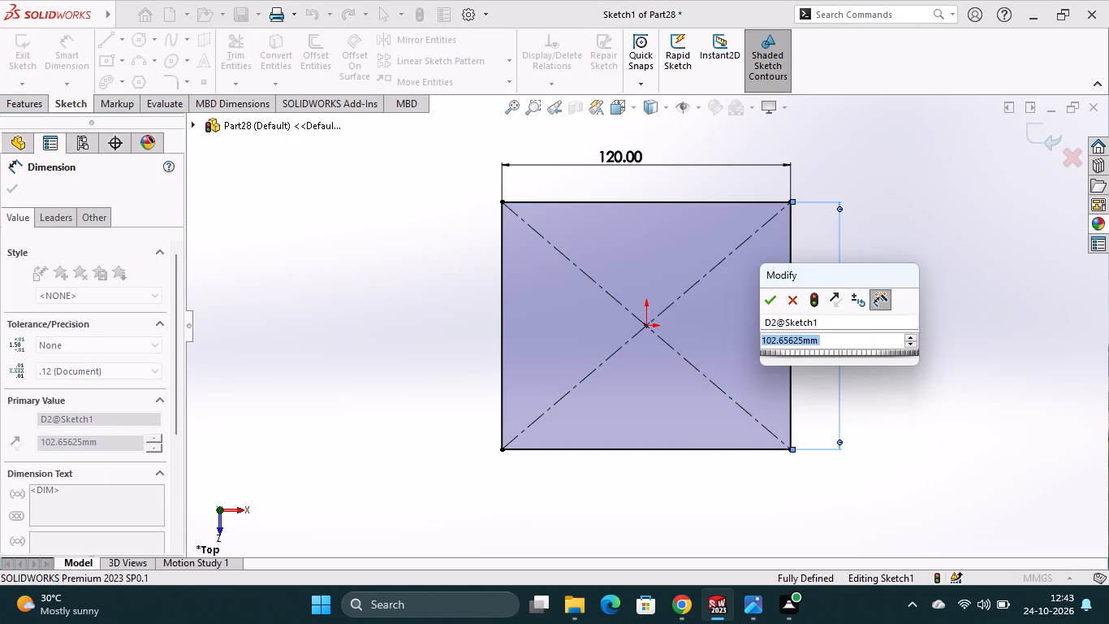
{"action": "type", "text": "70"}
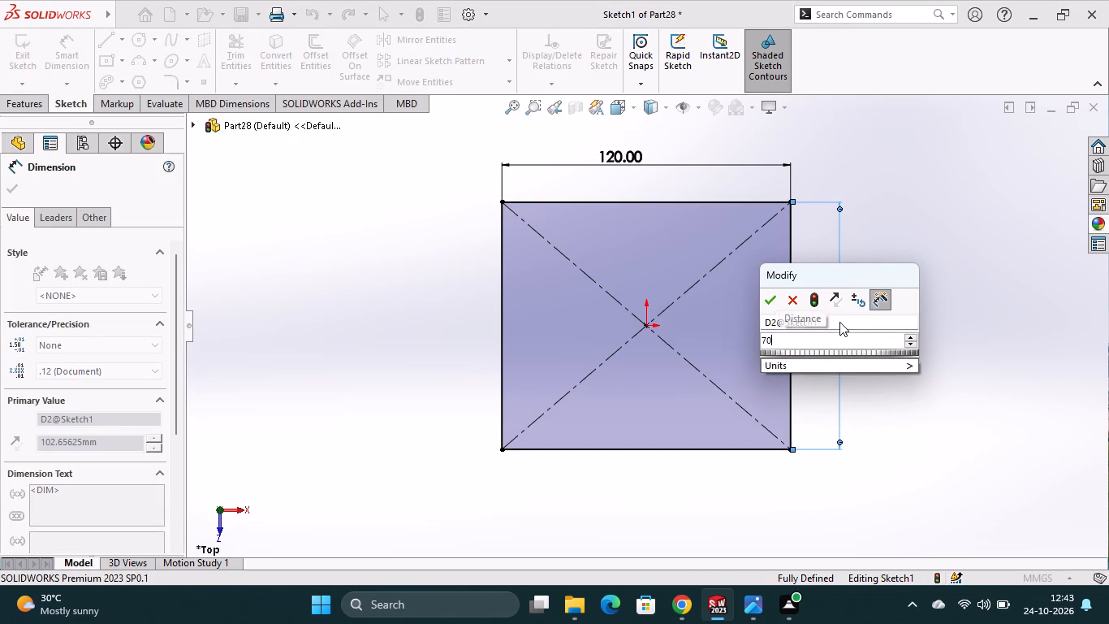
{"action": "key", "text": "Return"}
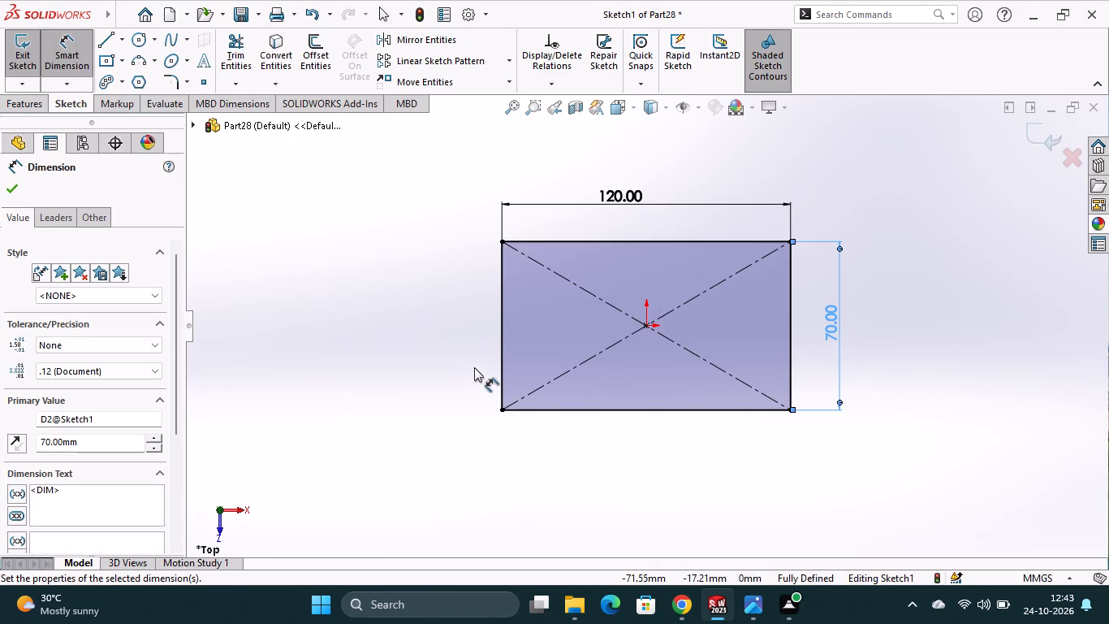
{"action": "left_click_drag", "start_coordinate": [619, 199], "coordinate": [641, 202]}
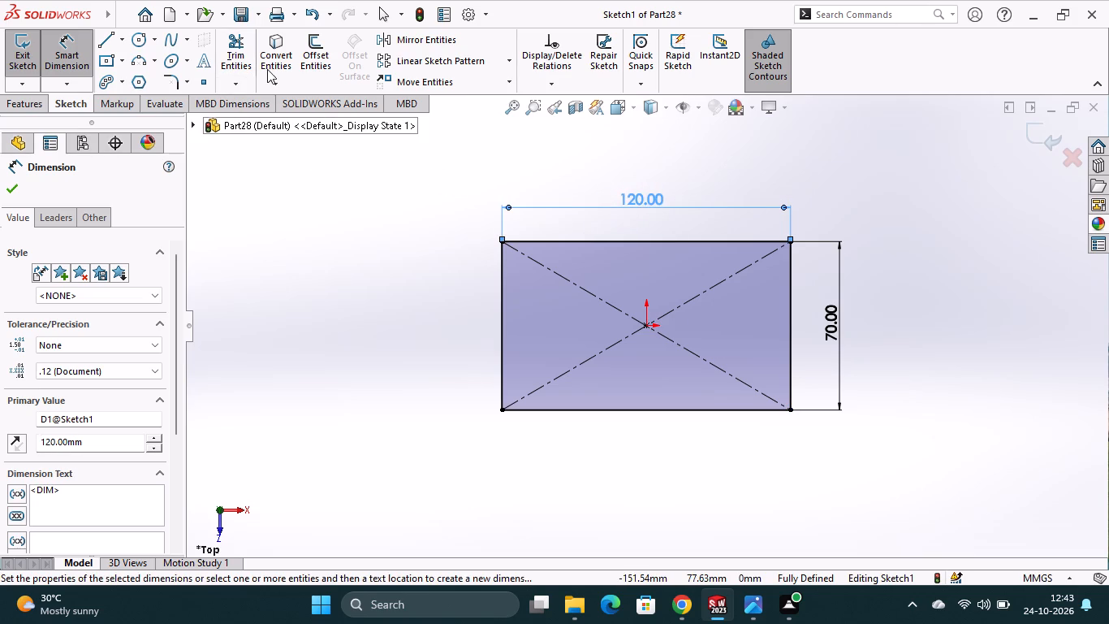
Draw a vertical centerline through the origin, joining the midpoints of the rectangle's upper and lower edges.
{"action": "left_click", "coordinate": [120, 41]}
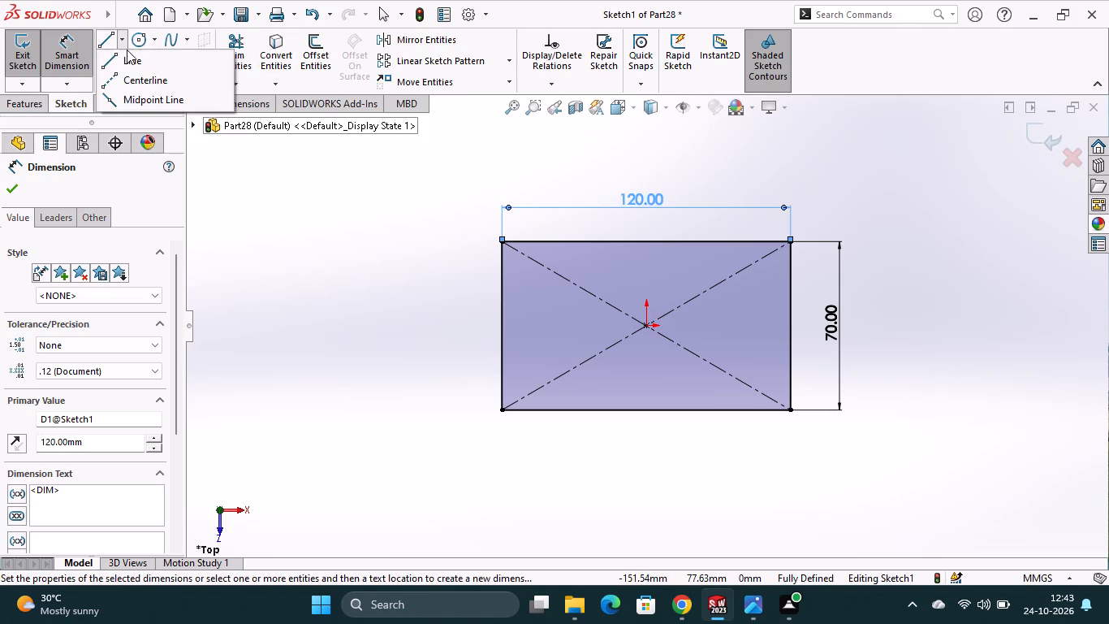
{"action": "left_click", "coordinate": [129, 81]}
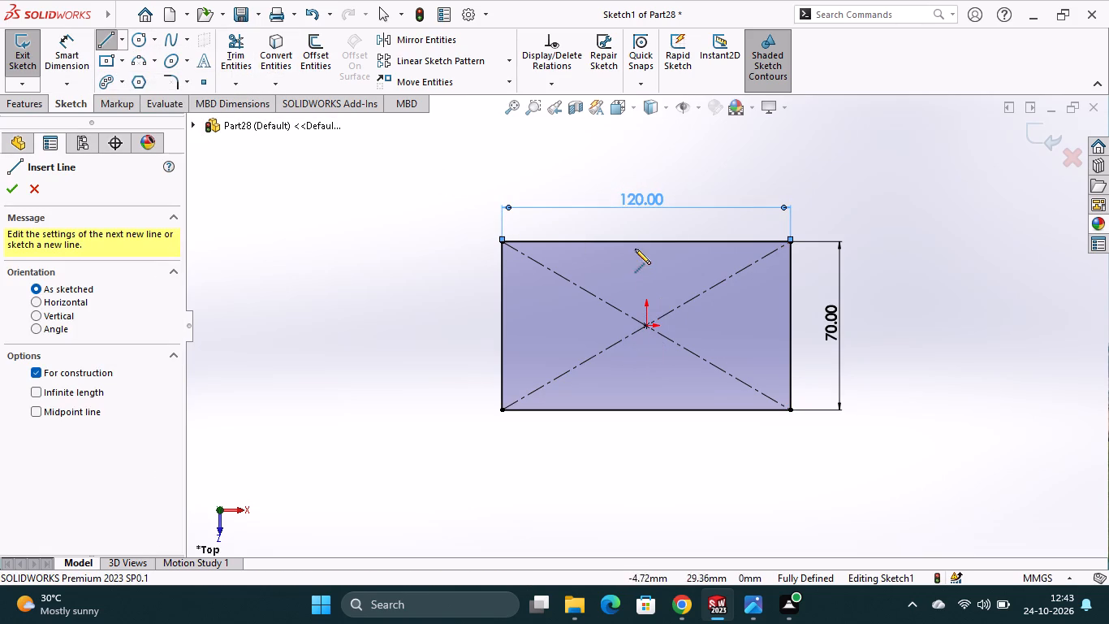
{"action": "left_click", "coordinate": [645, 242]}
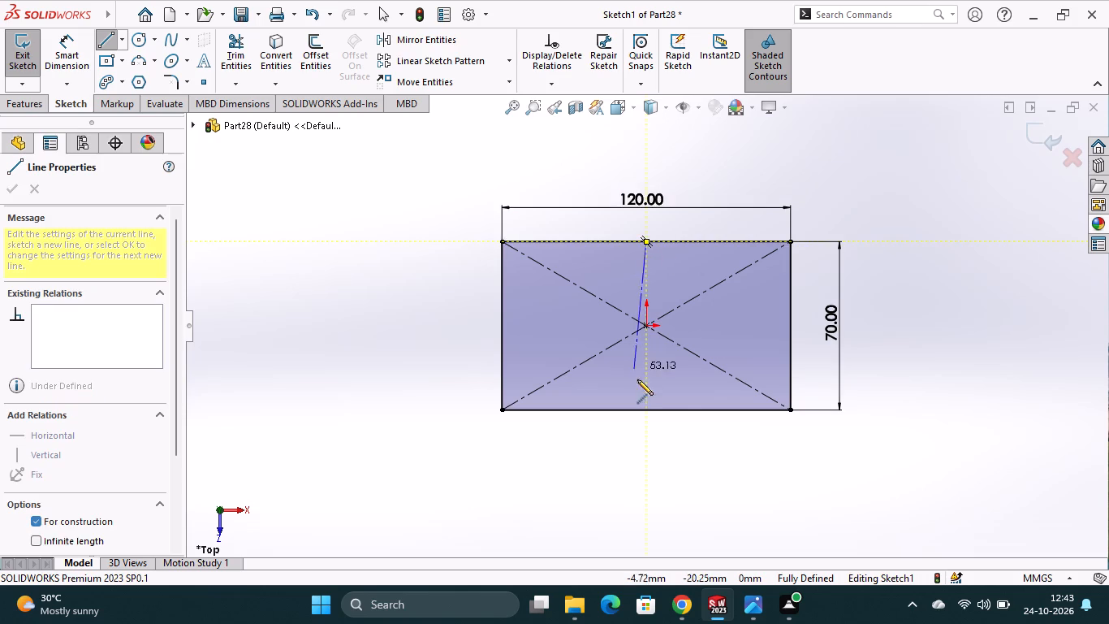
{"action": "left_click", "coordinate": [645, 413]}
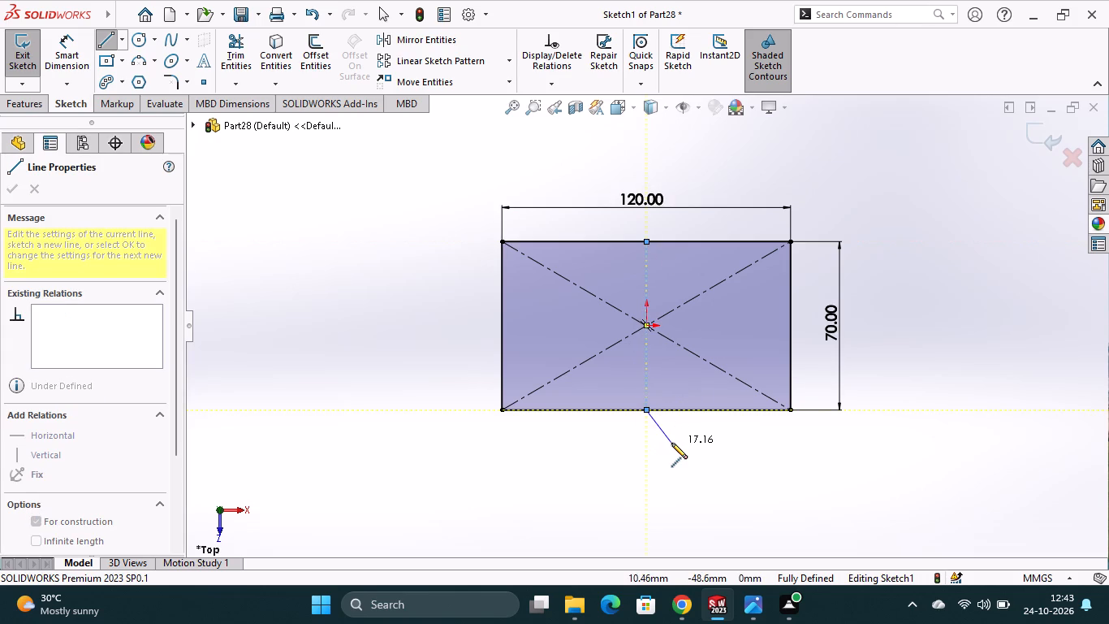
{"action": "key", "text": "Escape"}
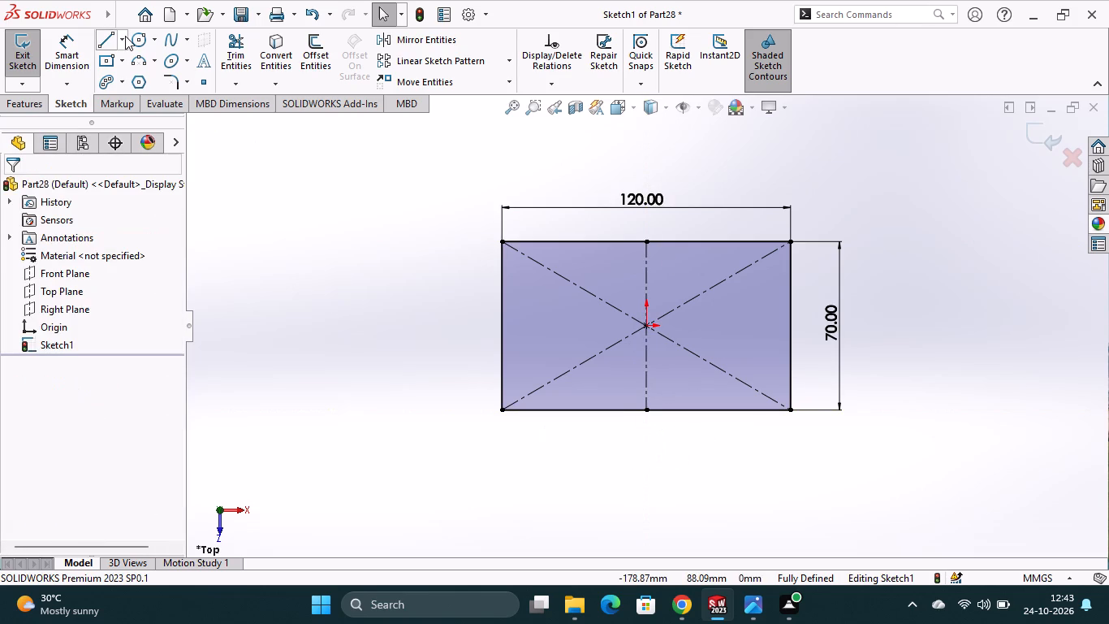
Sketch a circle centred on the midpoint of the rectangle's lower edge and dimension its diameter to 100 mm.
{"action": "left_click", "coordinate": [138, 38]}
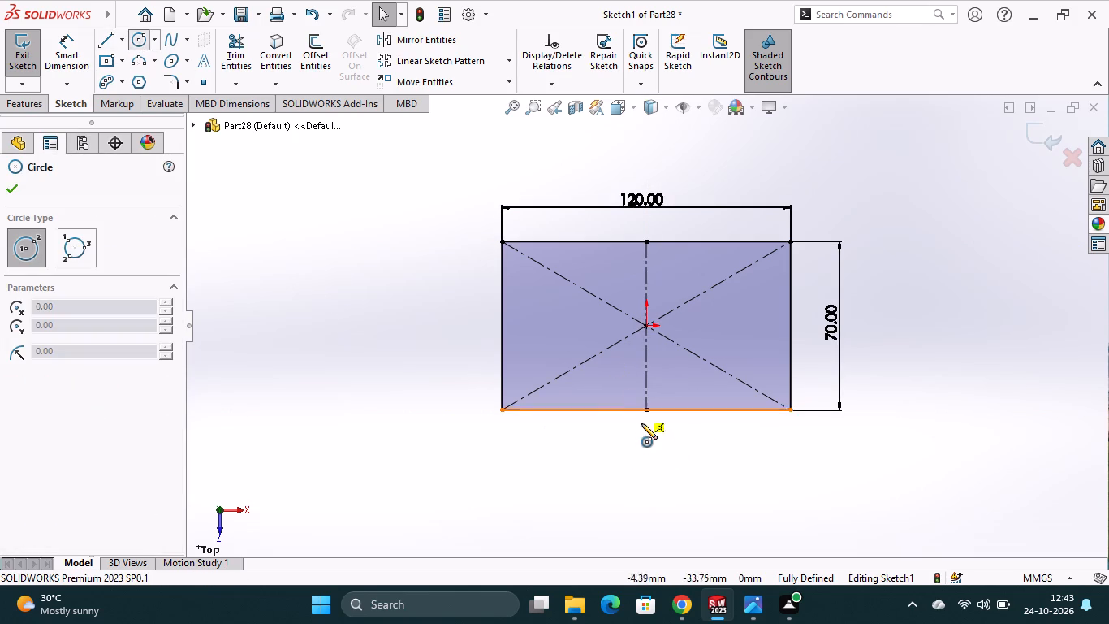
{"action": "left_click", "coordinate": [647, 409]}
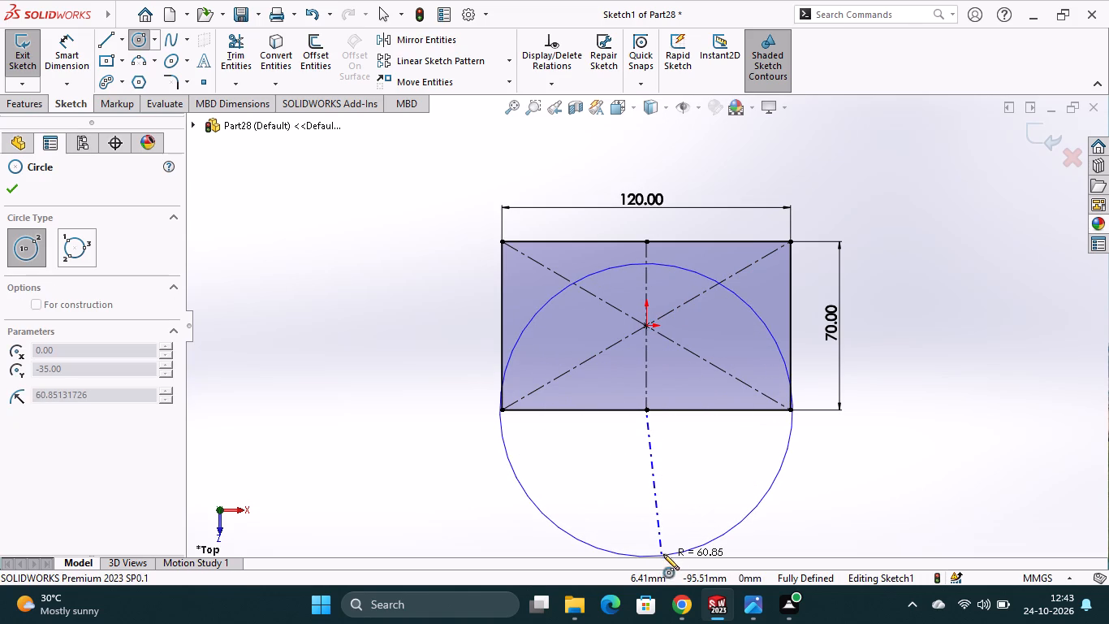
{"action": "left_click", "coordinate": [669, 542]}
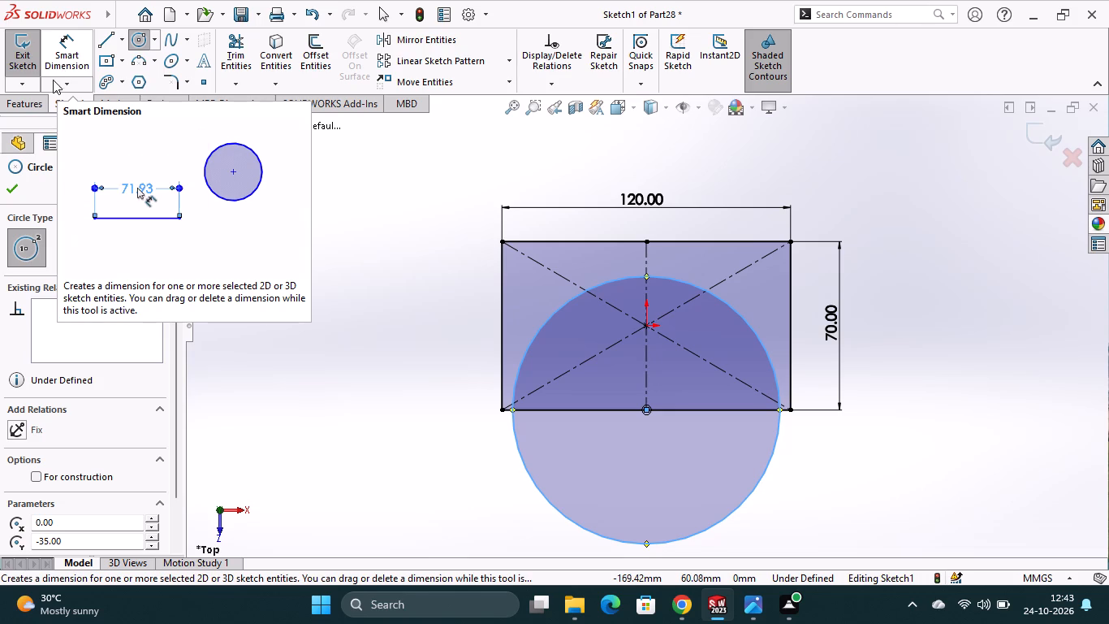
{"action": "left_click", "coordinate": [67, 50]}
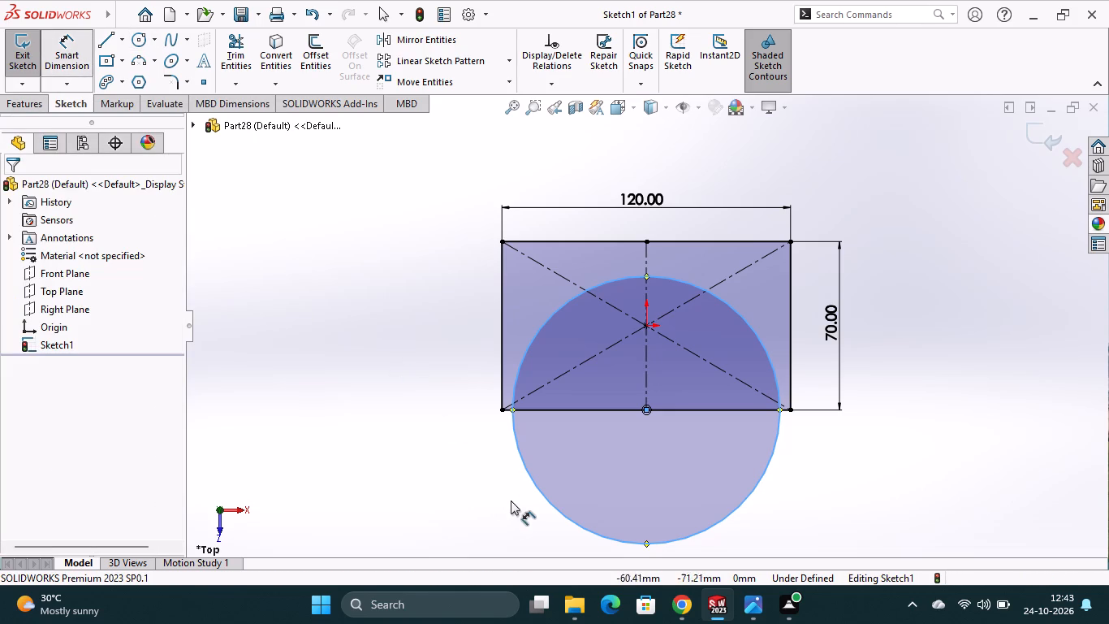
{"action": "left_click", "coordinate": [546, 500]}
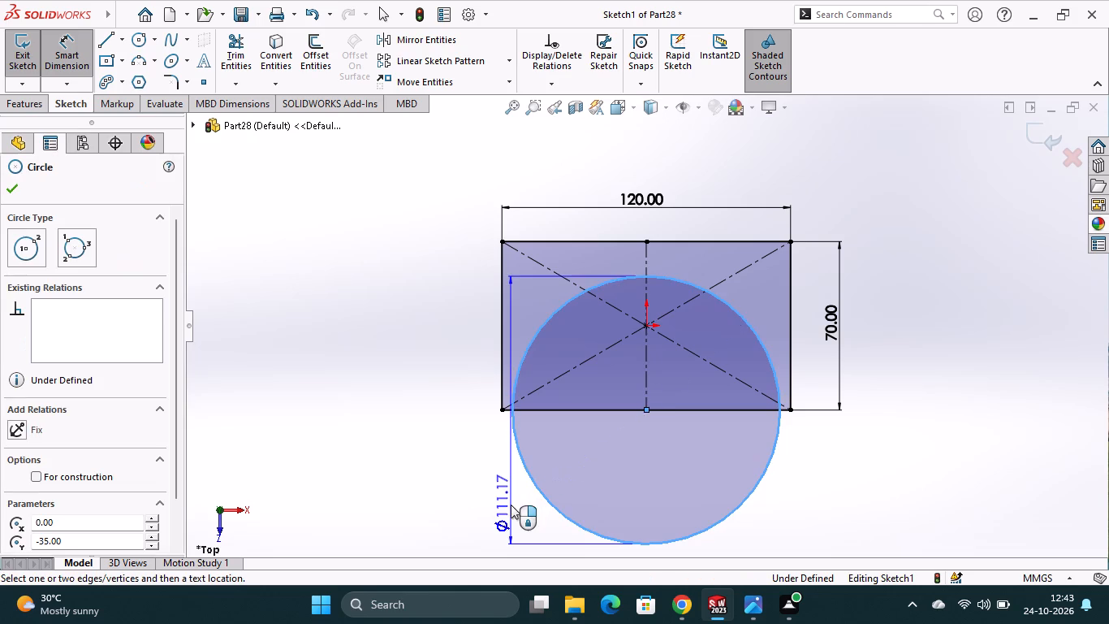
{"action": "left_click", "coordinate": [451, 500]}
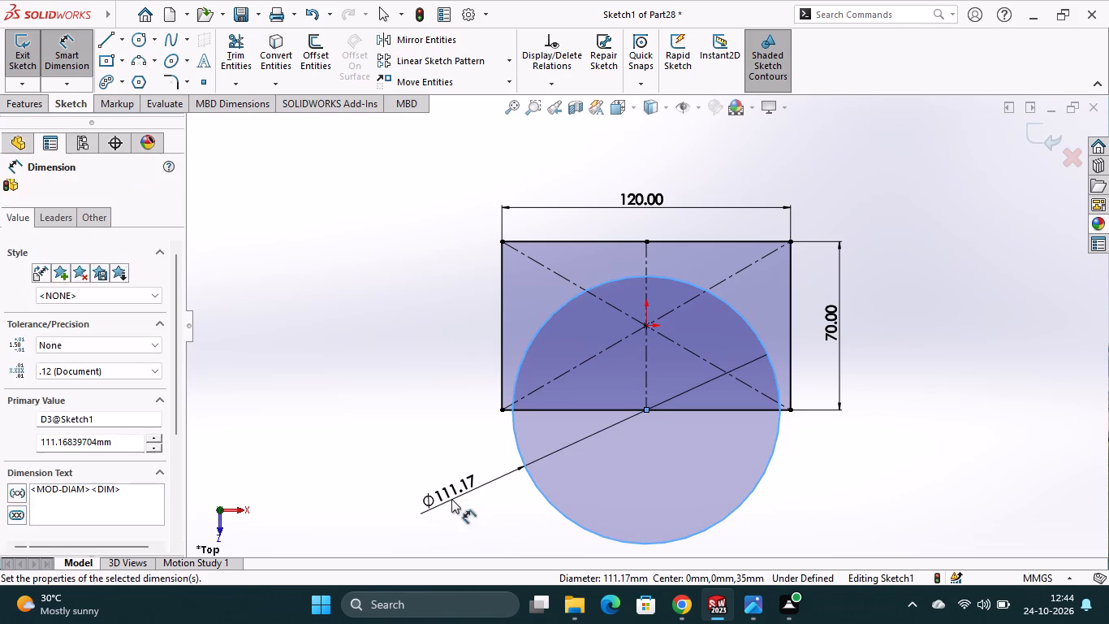
{"action": "type", "text": "100"}
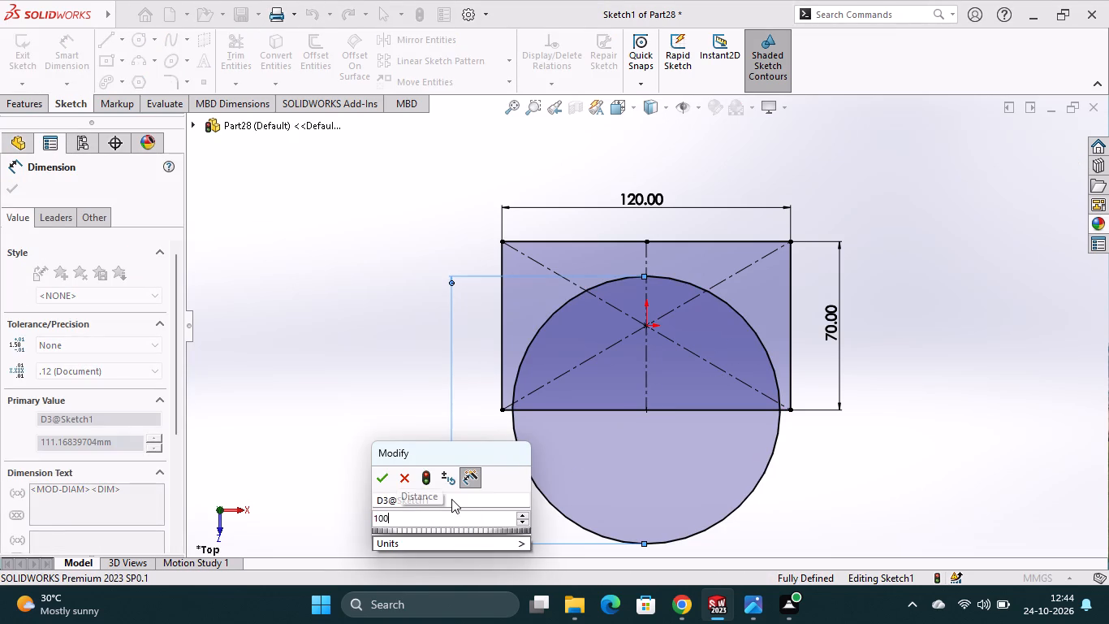
{"action": "key", "text": "Return"}
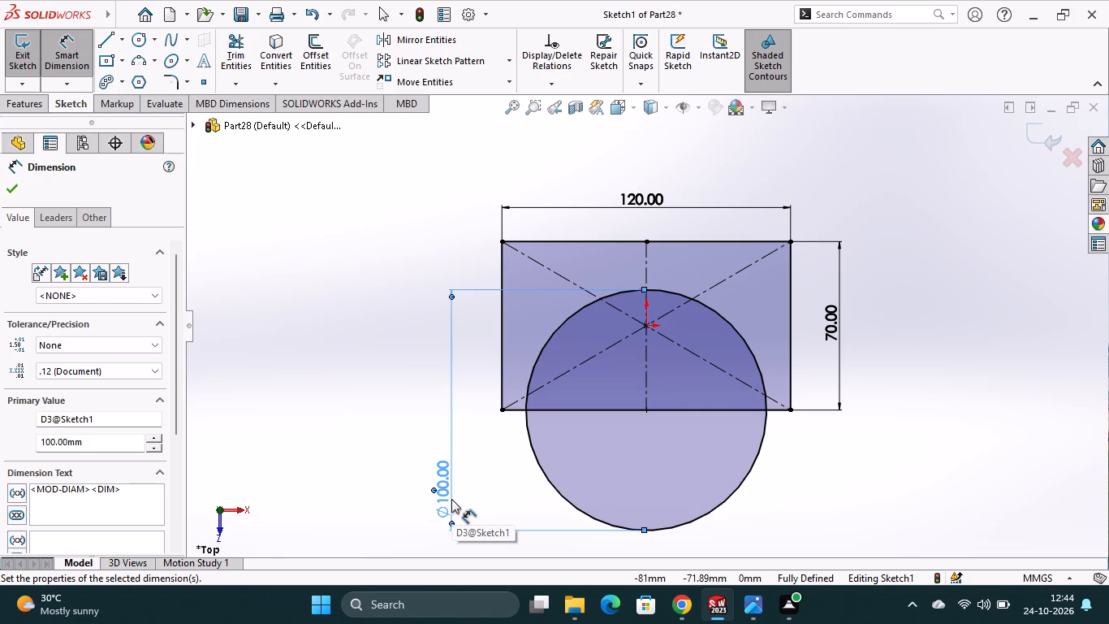
Sketch a second circle, about 120 mm in diameter, centred on the lower edge's midpoint and reaching the rectangle's lower corners.
{"action": "left_click", "coordinate": [140, 42]}
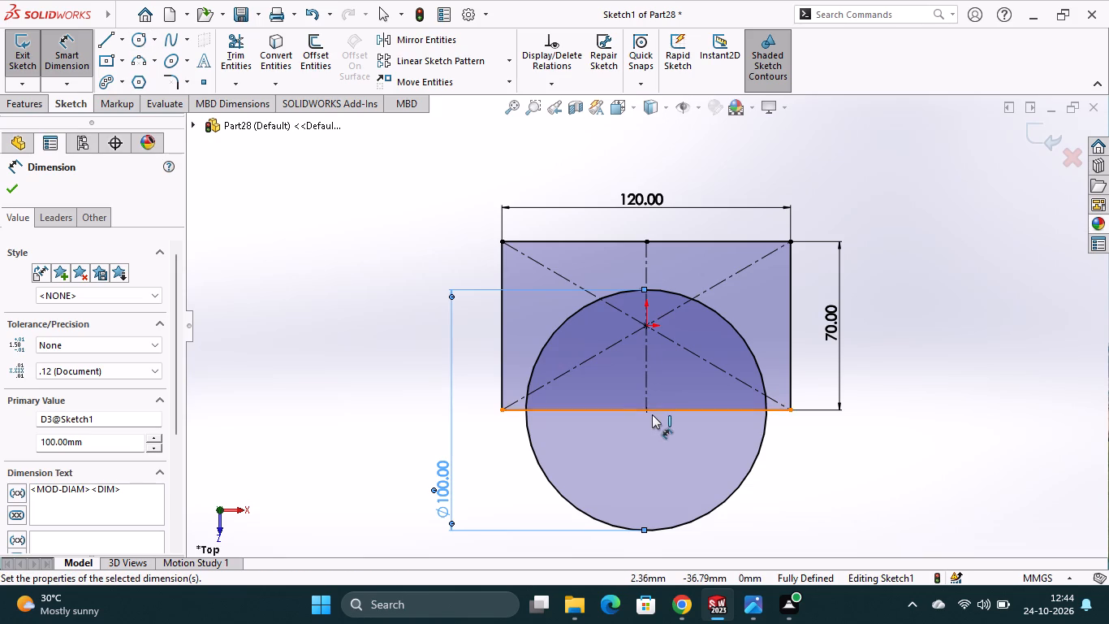
{"action": "left_click", "coordinate": [645, 405]}
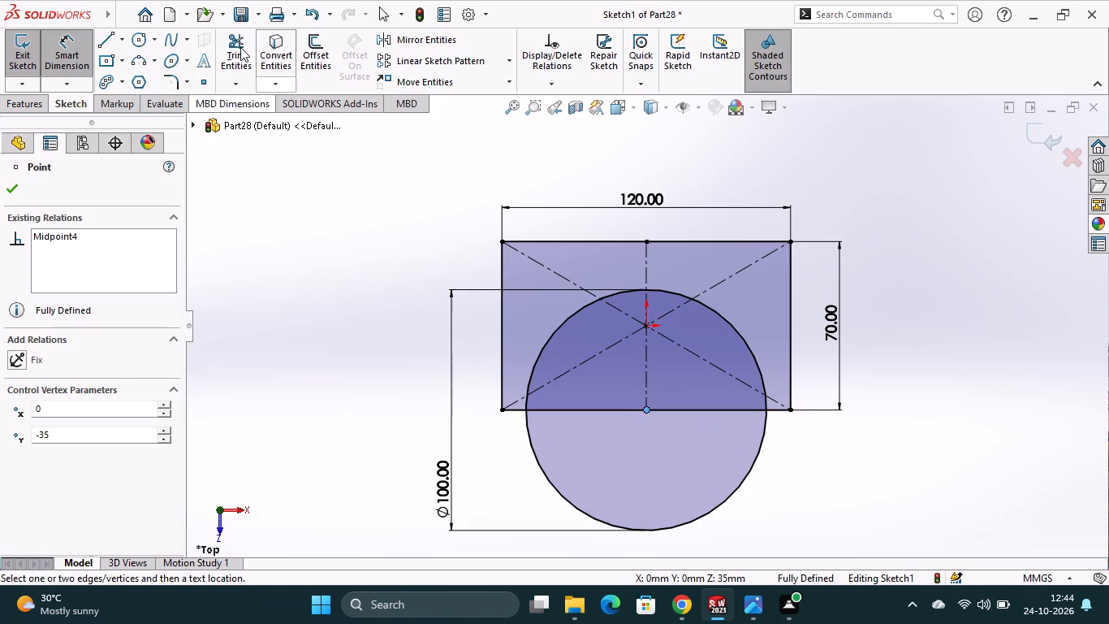
{"action": "left_click", "coordinate": [136, 35]}
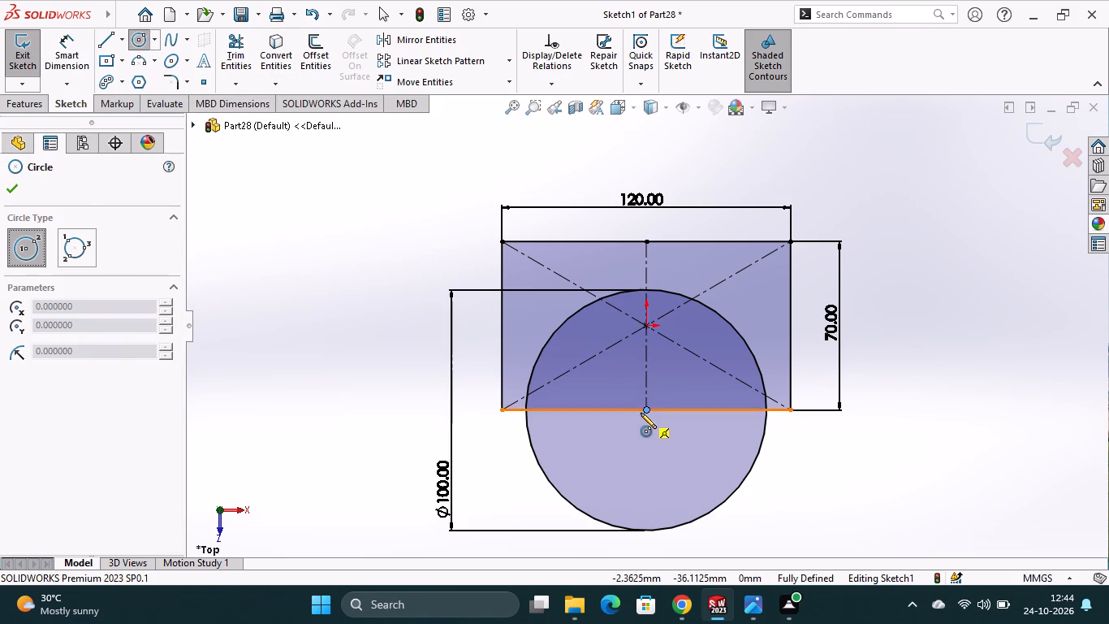
{"action": "left_click", "coordinate": [649, 409]}
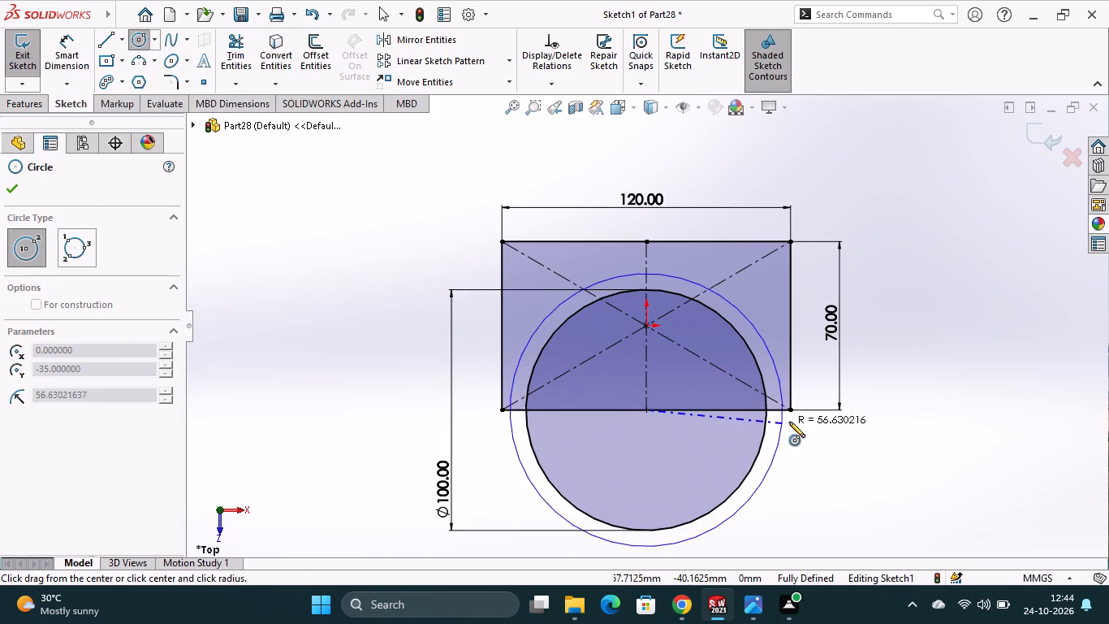
{"action": "left_click", "coordinate": [790, 412]}
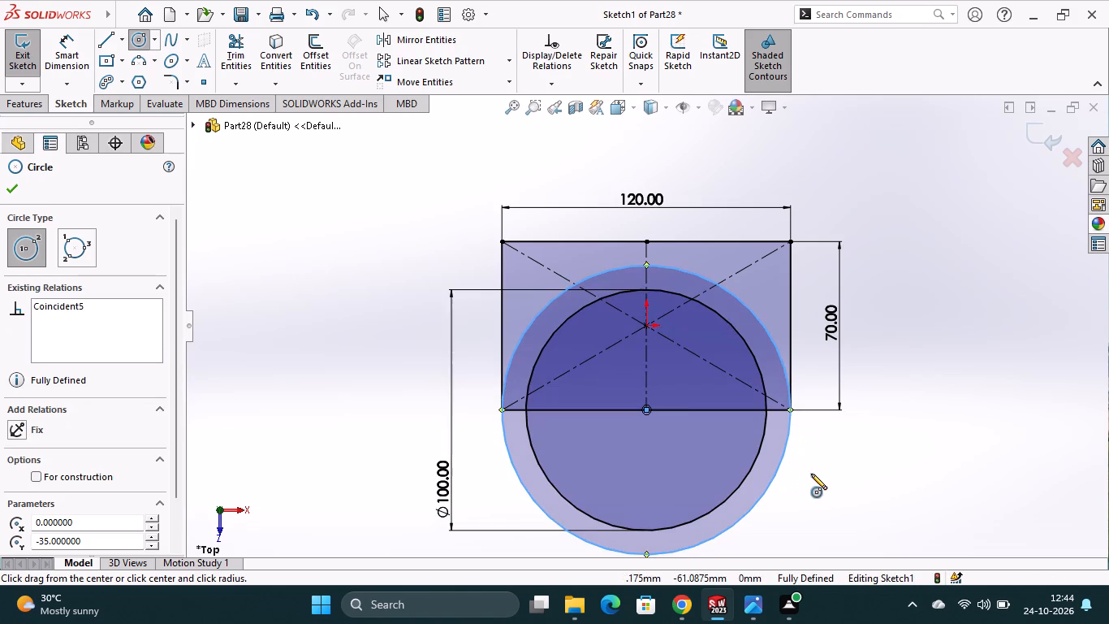
{"action": "key", "text": "Escape"}
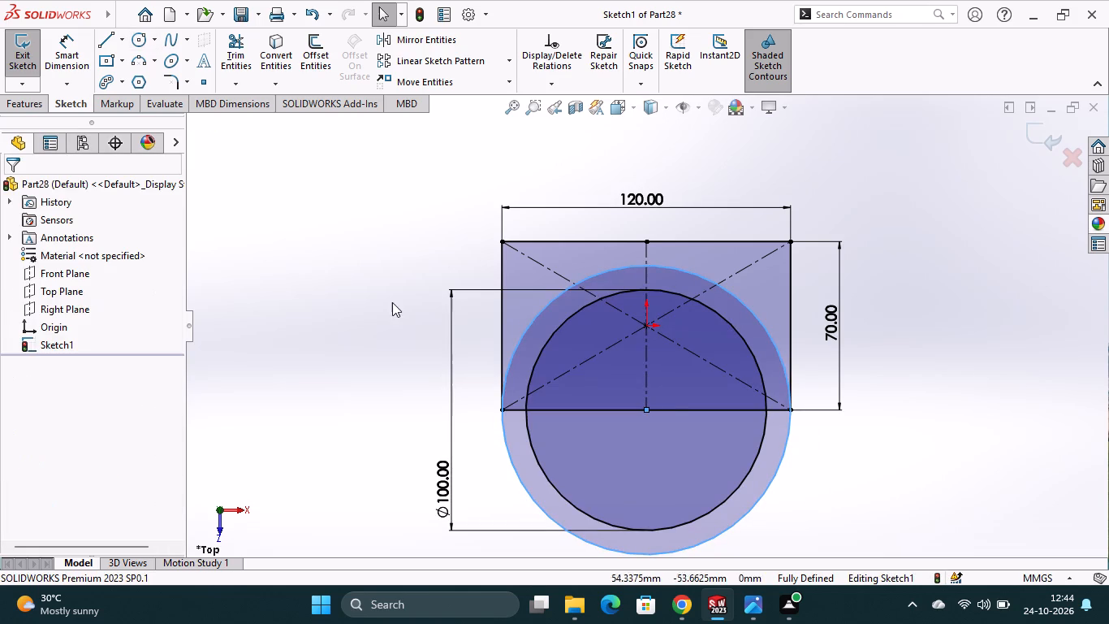
Dimension the outer circle's diameter, placing the dimension just outside the circle on the same side as the 70 mm dimension.
{"action": "left_click", "coordinate": [63, 41]}
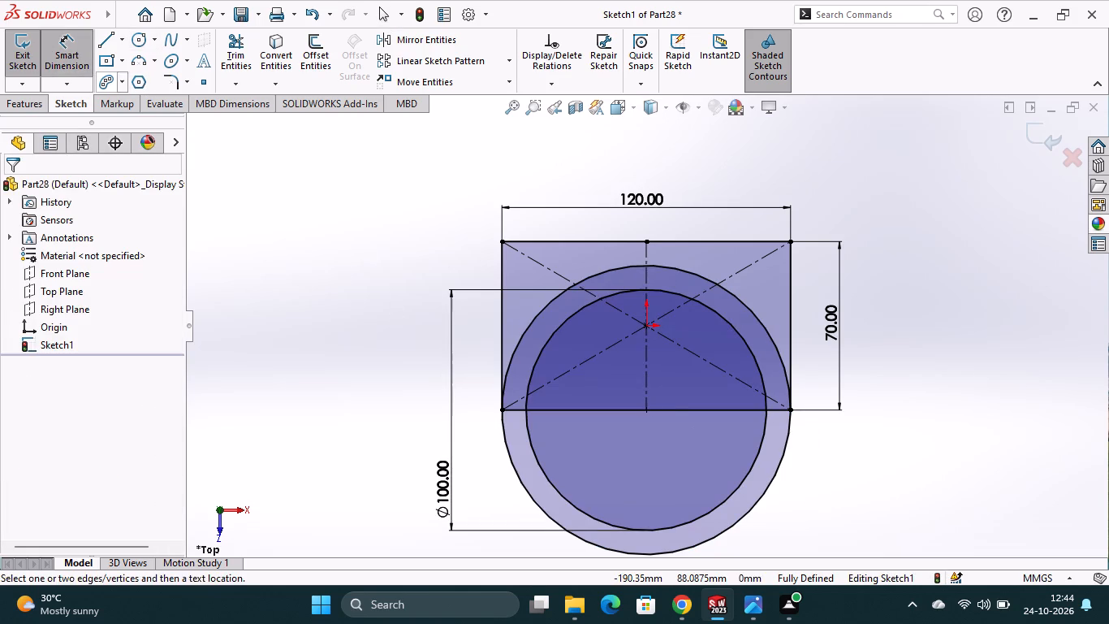
{"action": "left_click", "coordinate": [775, 473]}
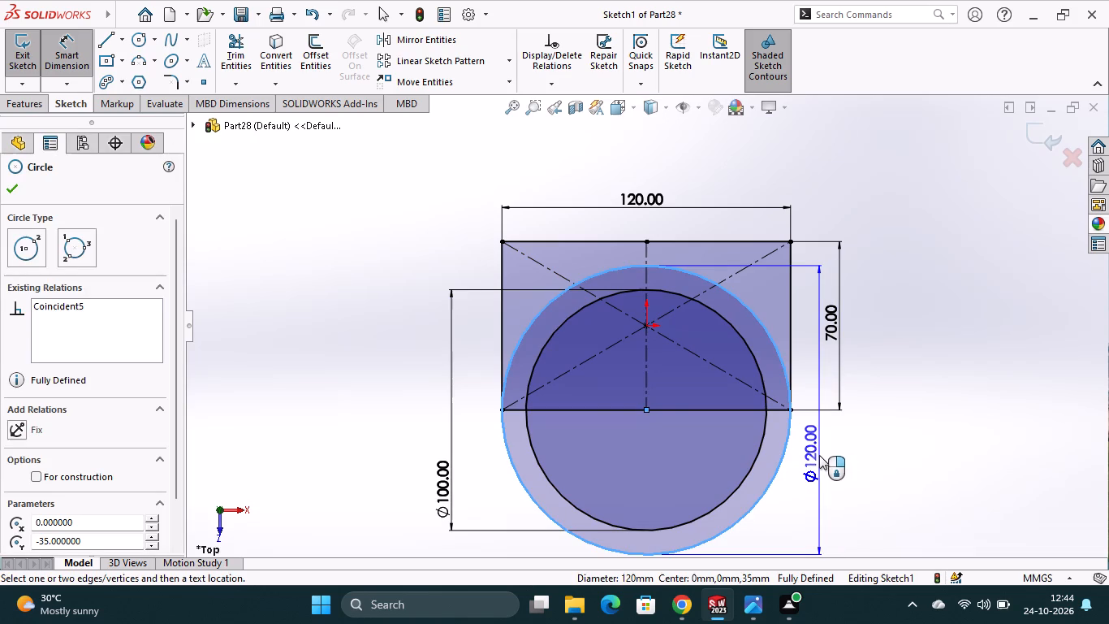
{"action": "left_click", "coordinate": [819, 455]}
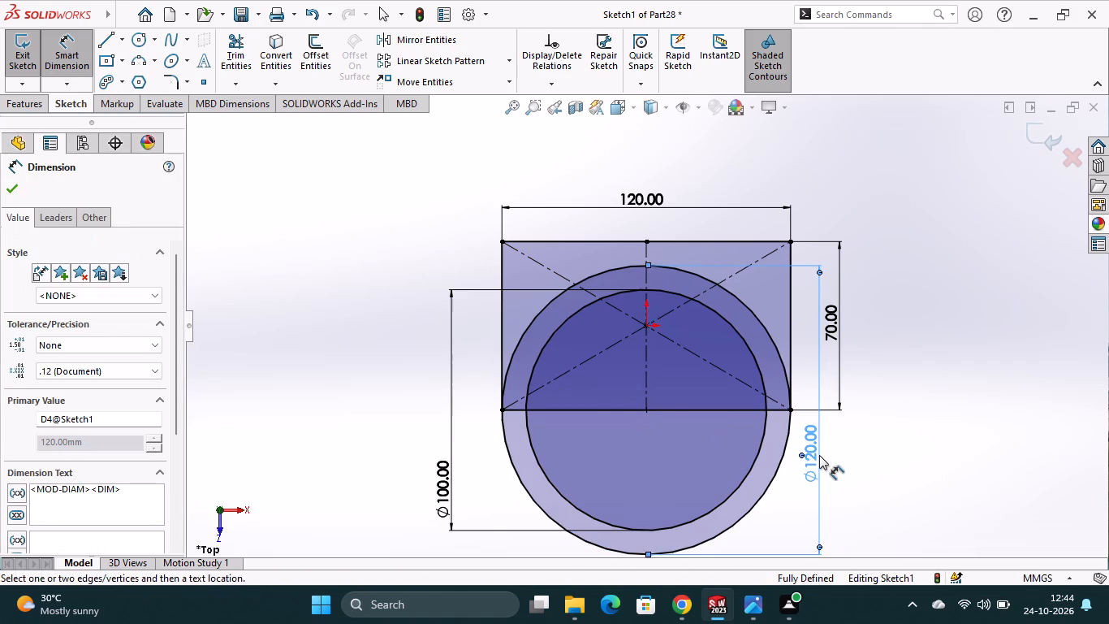
{"action": "key", "text": "Escape"}
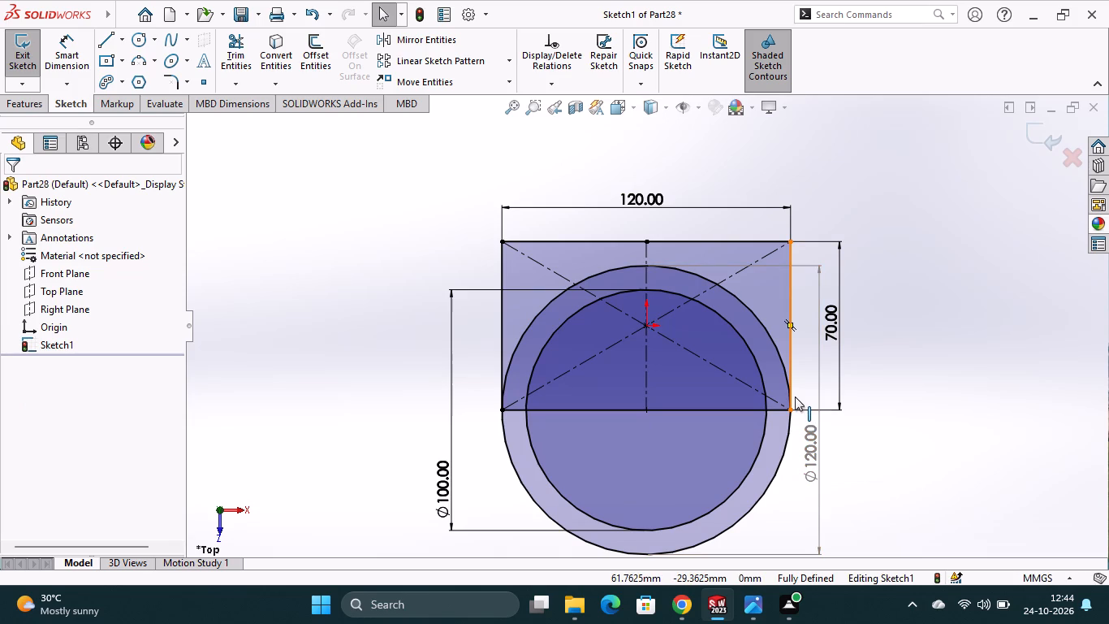
Trim away the part of the 100 mm circle that lies inside the rectangle, leaving its lower semicircle.
{"action": "left_click", "coordinate": [241, 52]}
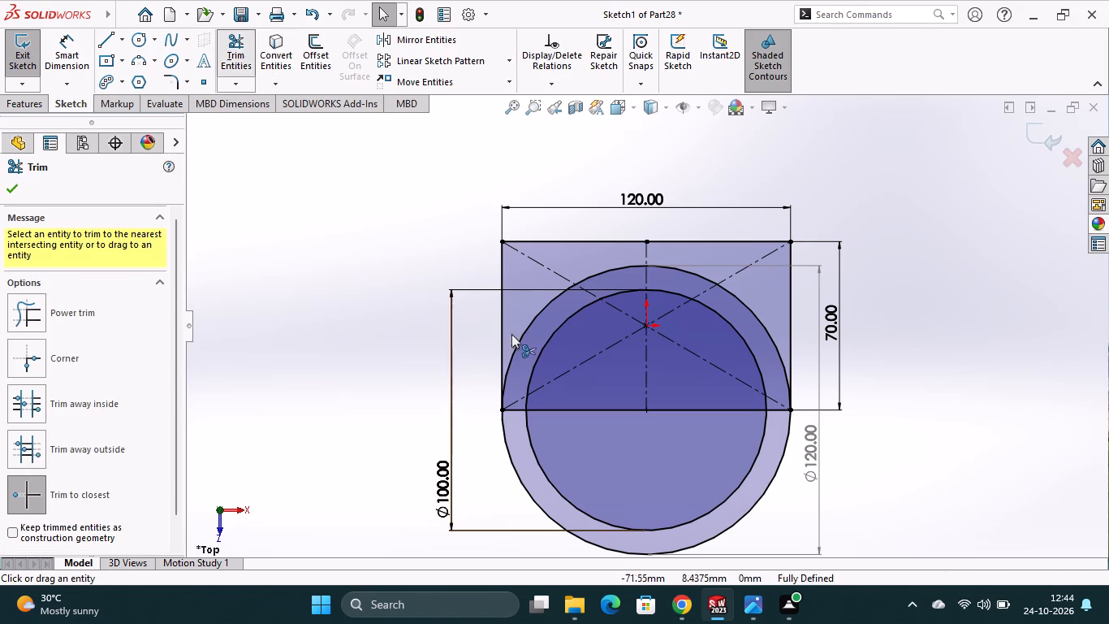
{"action": "left_click", "coordinate": [546, 349]}
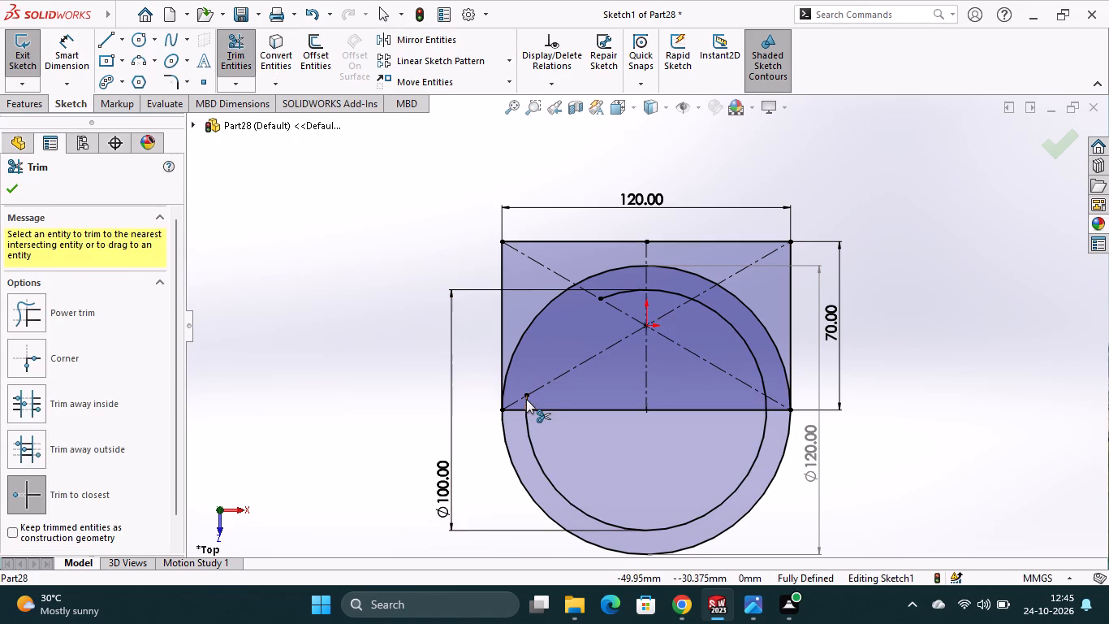
{"action": "left_click", "coordinate": [526, 399]}
{"action": "left_click", "coordinate": [764, 401]}
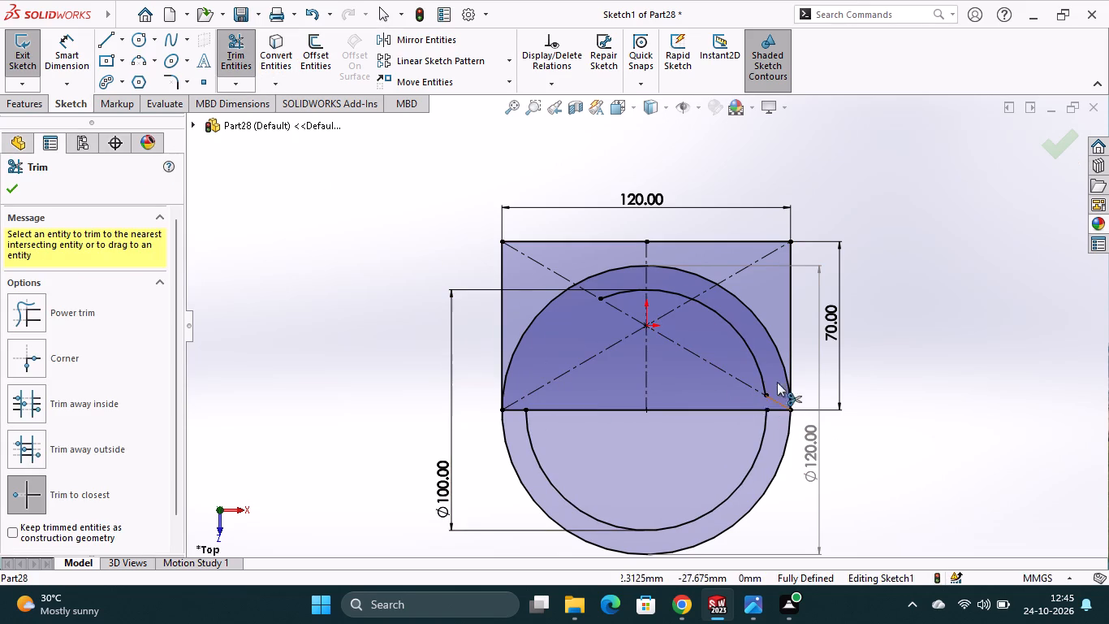
{"action": "left_click", "coordinate": [757, 360]}
{"action": "left_click", "coordinate": [667, 294]}
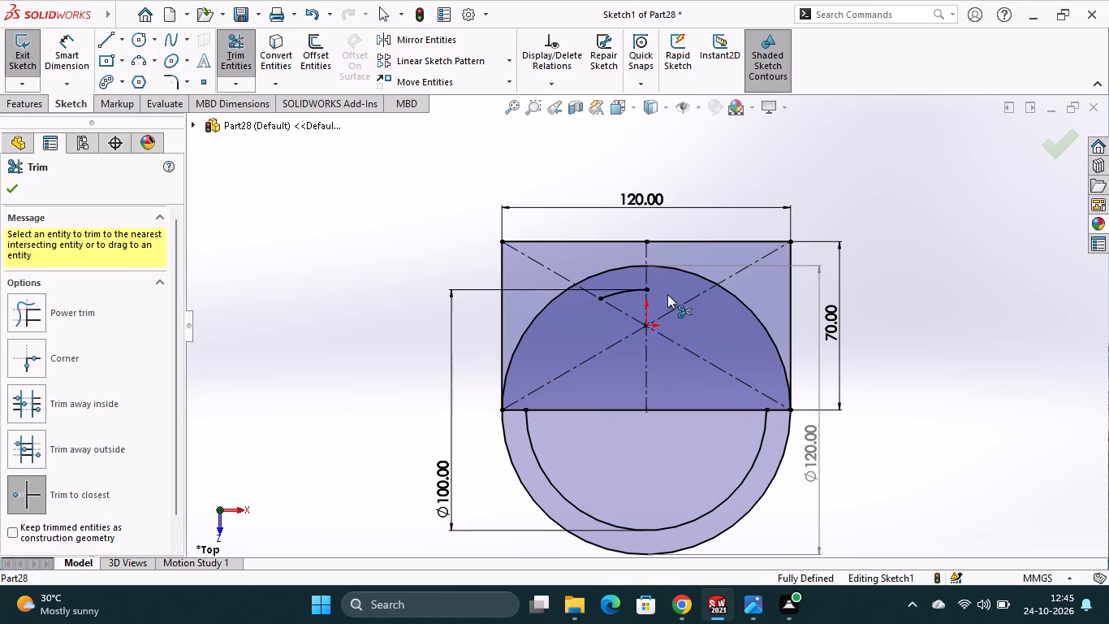
{"action": "left_click", "coordinate": [624, 294]}
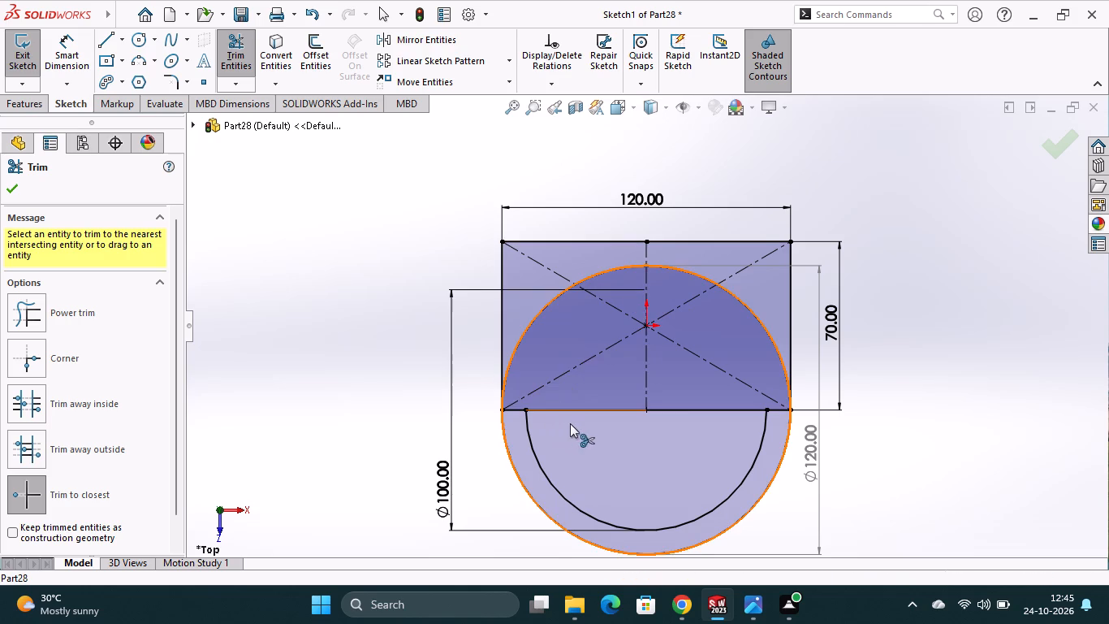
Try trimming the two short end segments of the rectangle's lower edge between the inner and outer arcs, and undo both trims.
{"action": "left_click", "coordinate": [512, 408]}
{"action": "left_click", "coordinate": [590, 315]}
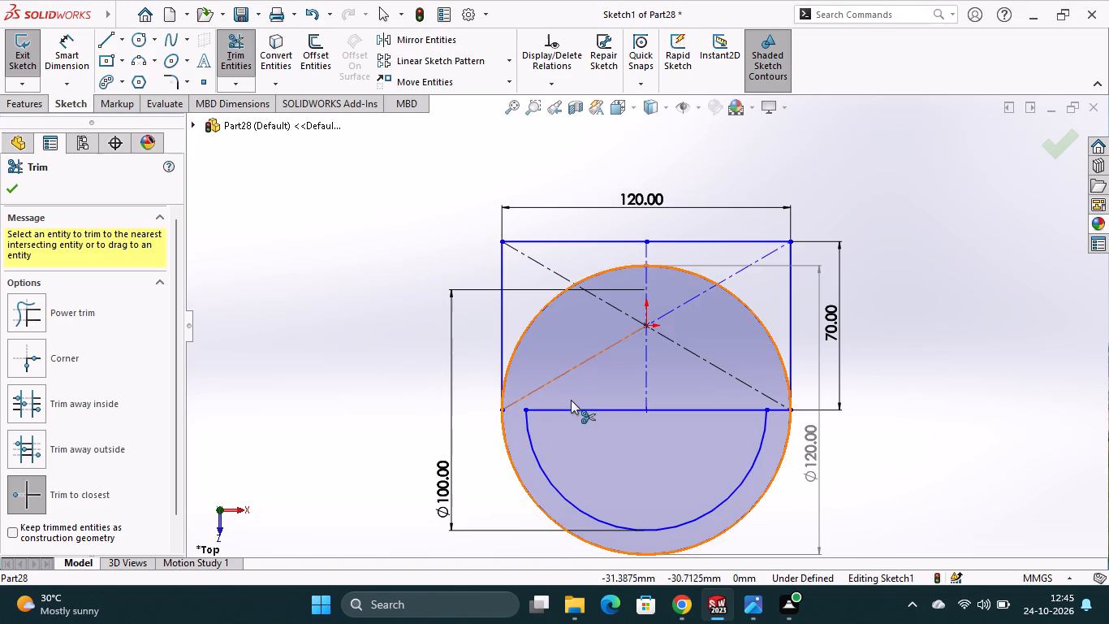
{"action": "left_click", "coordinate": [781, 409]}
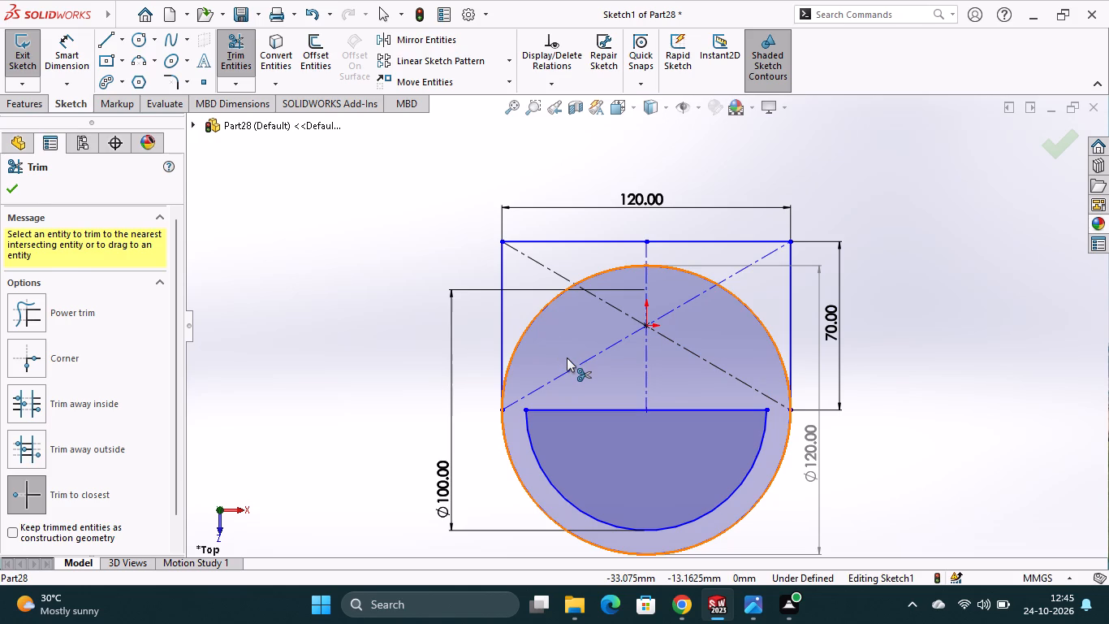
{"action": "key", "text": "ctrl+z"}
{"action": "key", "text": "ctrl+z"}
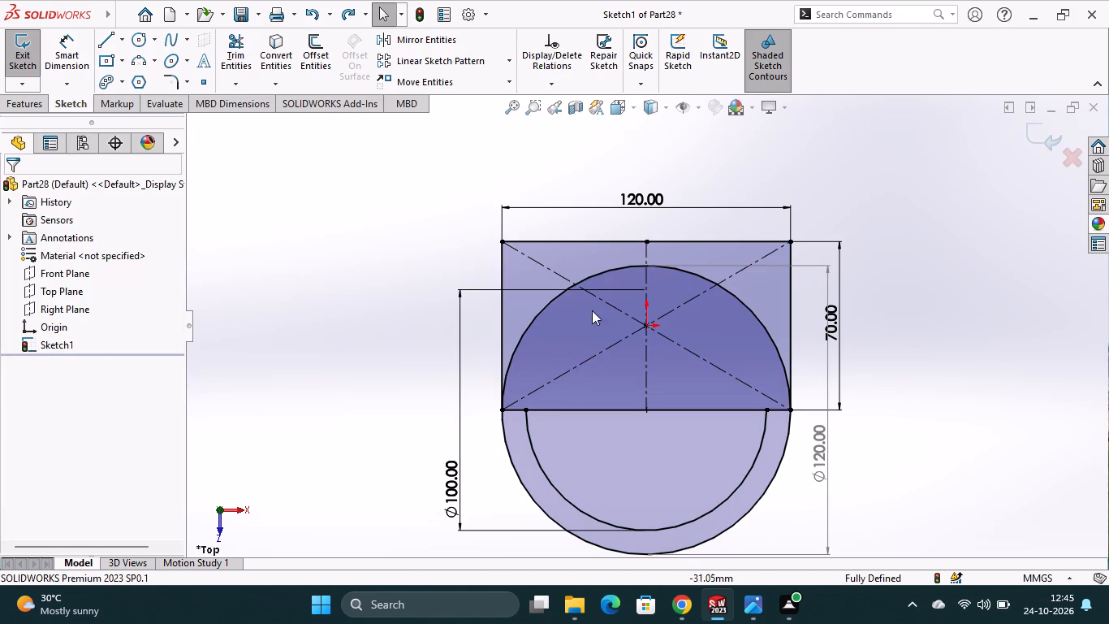
Trim away the part of the outer circle inside the rectangle, leaving its lower semicircle.
{"action": "left_click", "coordinate": [238, 67]}
{"action": "left_click", "coordinate": [533, 314]}
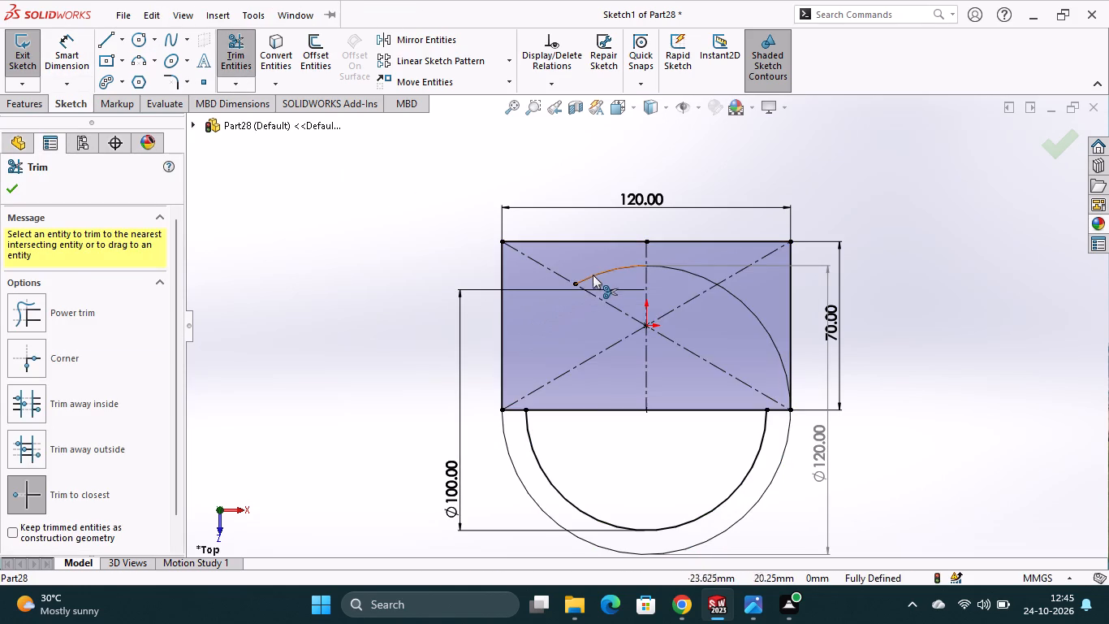
{"action": "left_click", "coordinate": [594, 274]}
{"action": "left_click", "coordinate": [673, 271]}
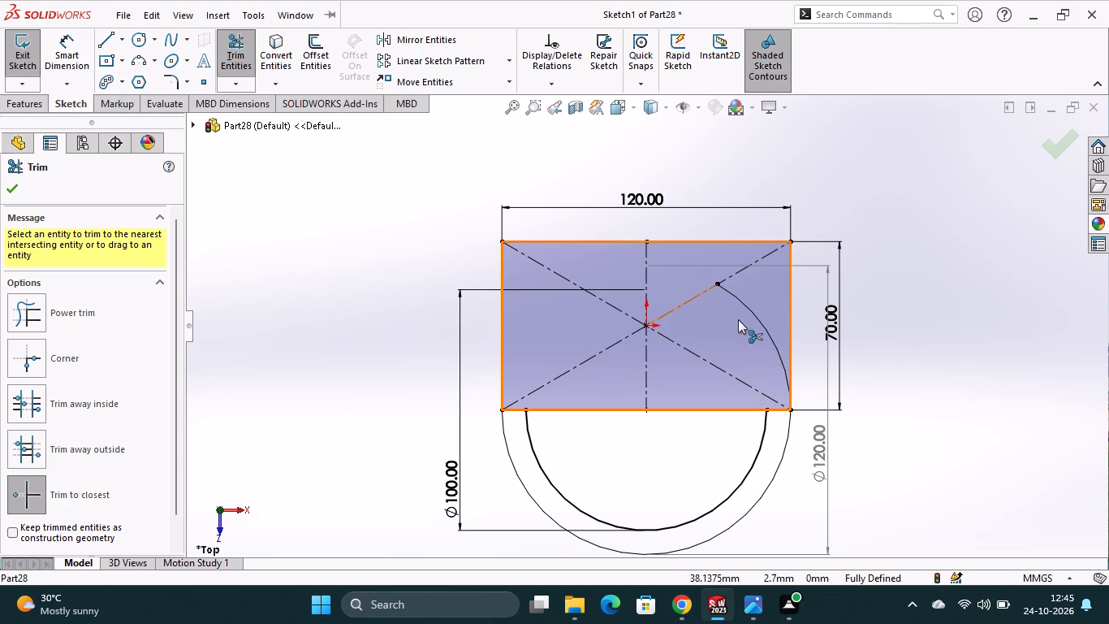
{"action": "left_click", "coordinate": [755, 318]}
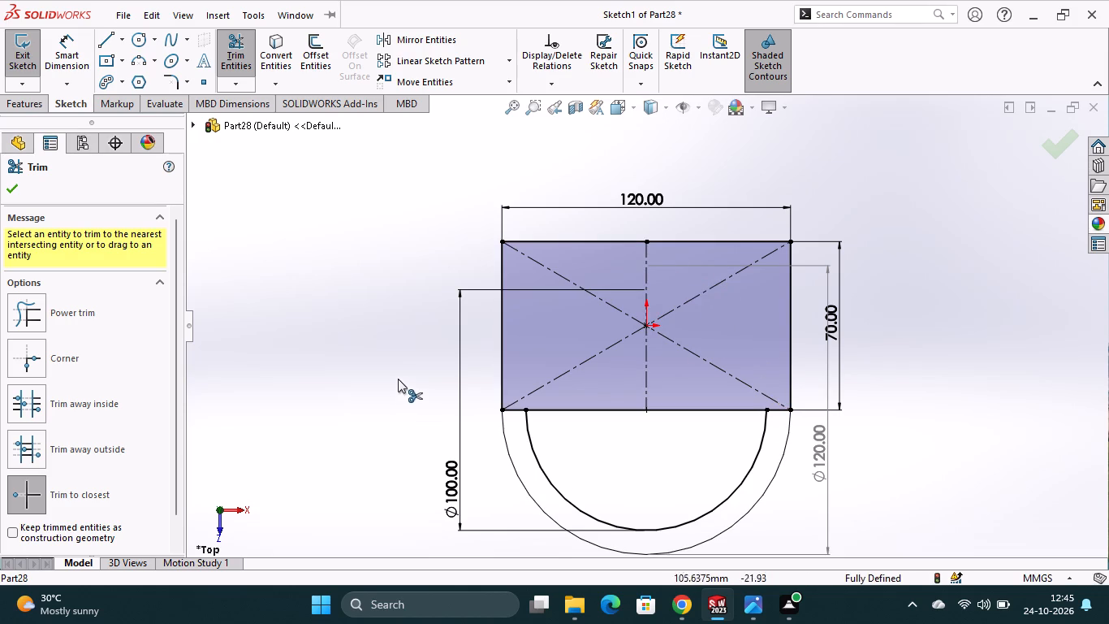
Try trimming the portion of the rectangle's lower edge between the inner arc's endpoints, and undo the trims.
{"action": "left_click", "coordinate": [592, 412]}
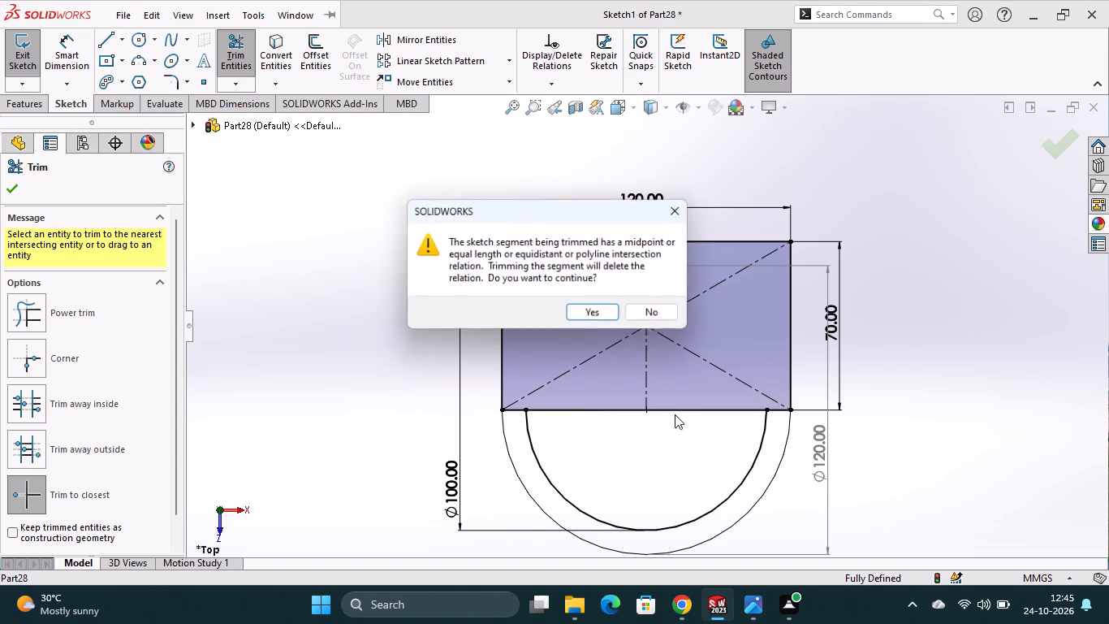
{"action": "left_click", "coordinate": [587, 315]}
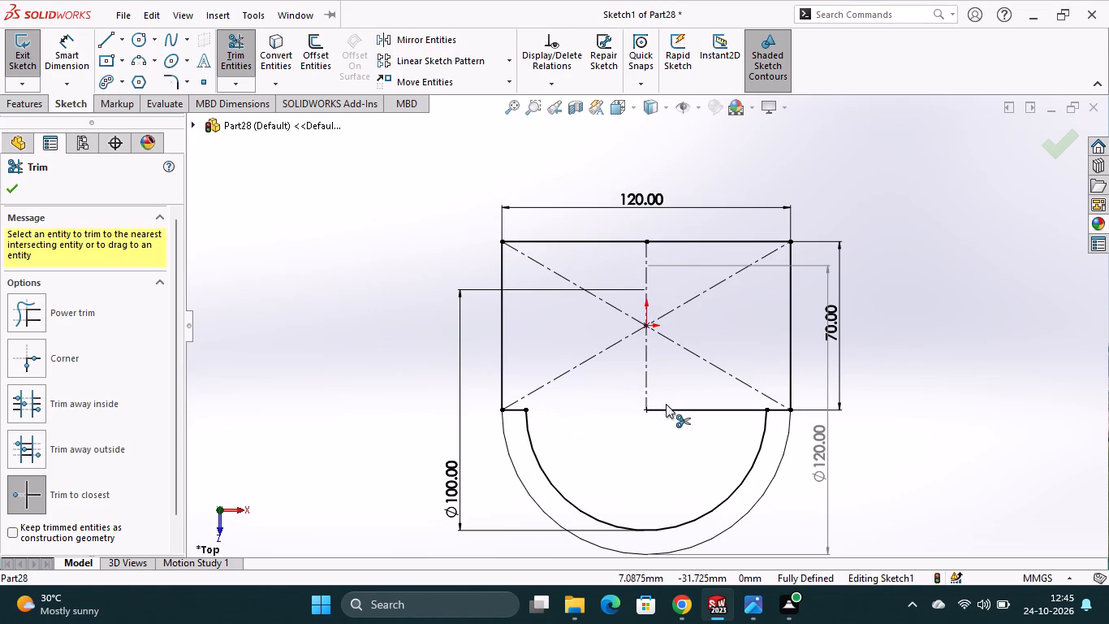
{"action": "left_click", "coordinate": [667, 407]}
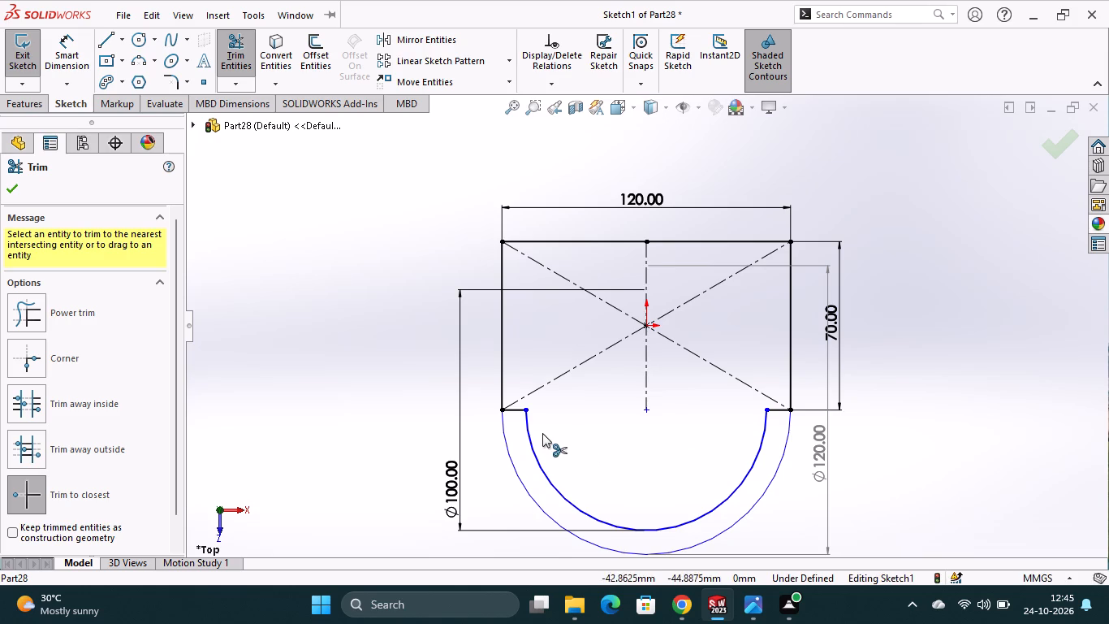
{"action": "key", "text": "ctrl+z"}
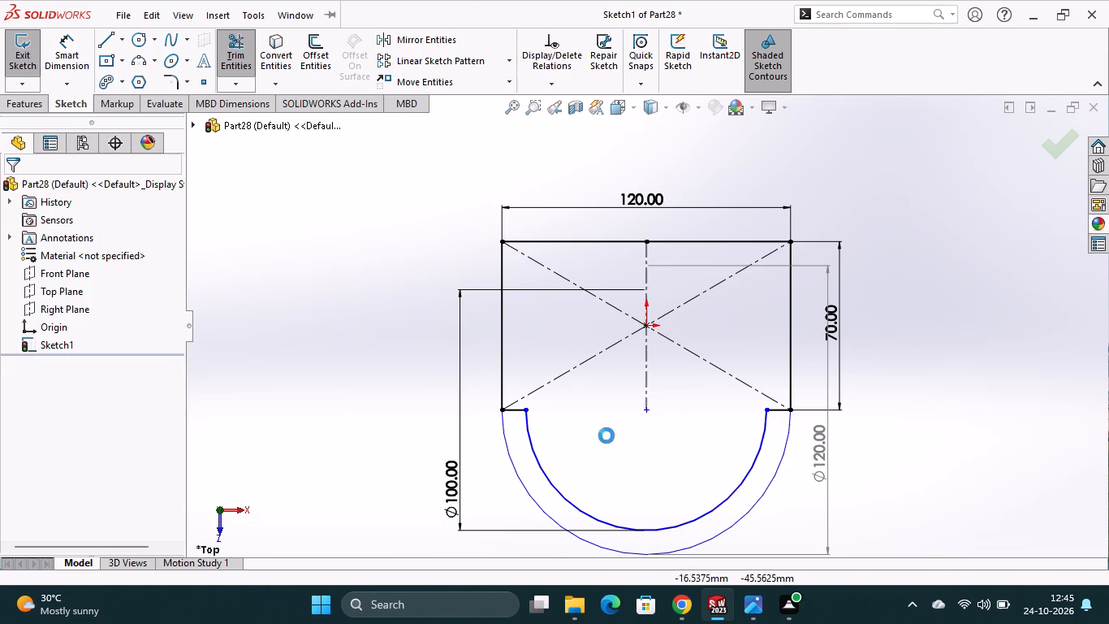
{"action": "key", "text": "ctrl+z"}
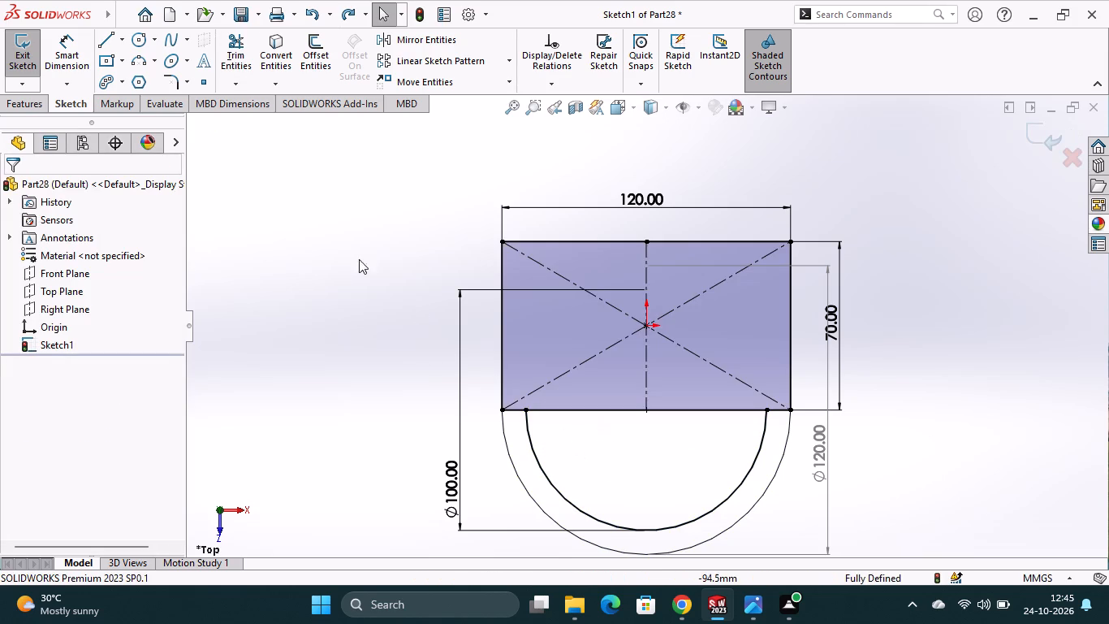
Trim away the inner 100 mm arc and the rectangle's whole lower edge, leaving a single closed outline with a semicircular end.
{"action": "left_click", "coordinate": [235, 48]}
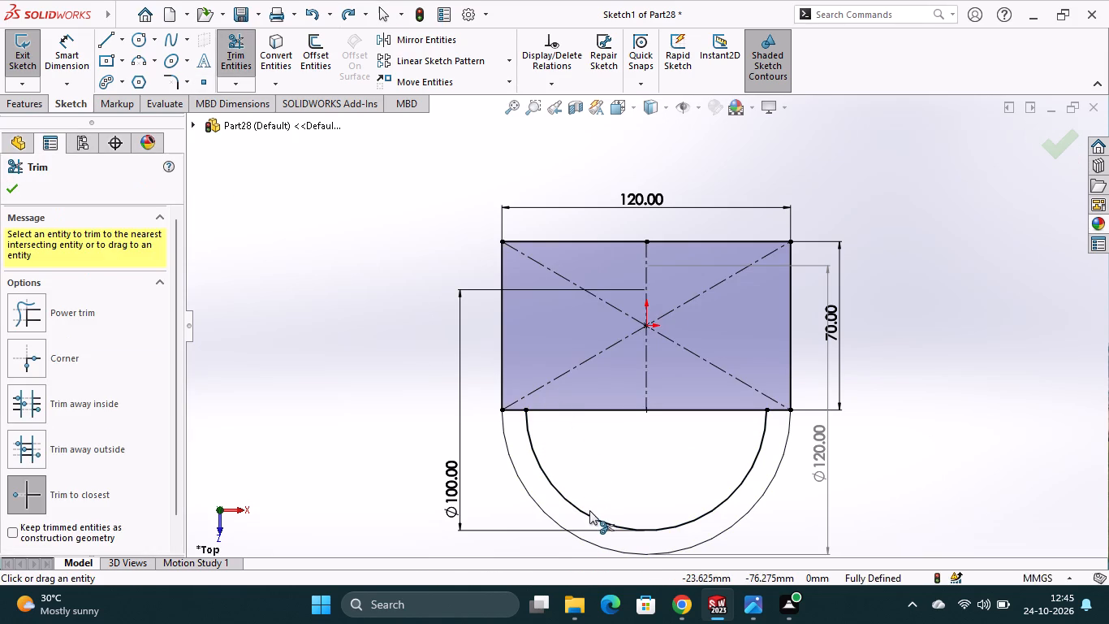
{"action": "left_click", "coordinate": [589, 513]}
{"action": "left_click", "coordinate": [609, 409]}
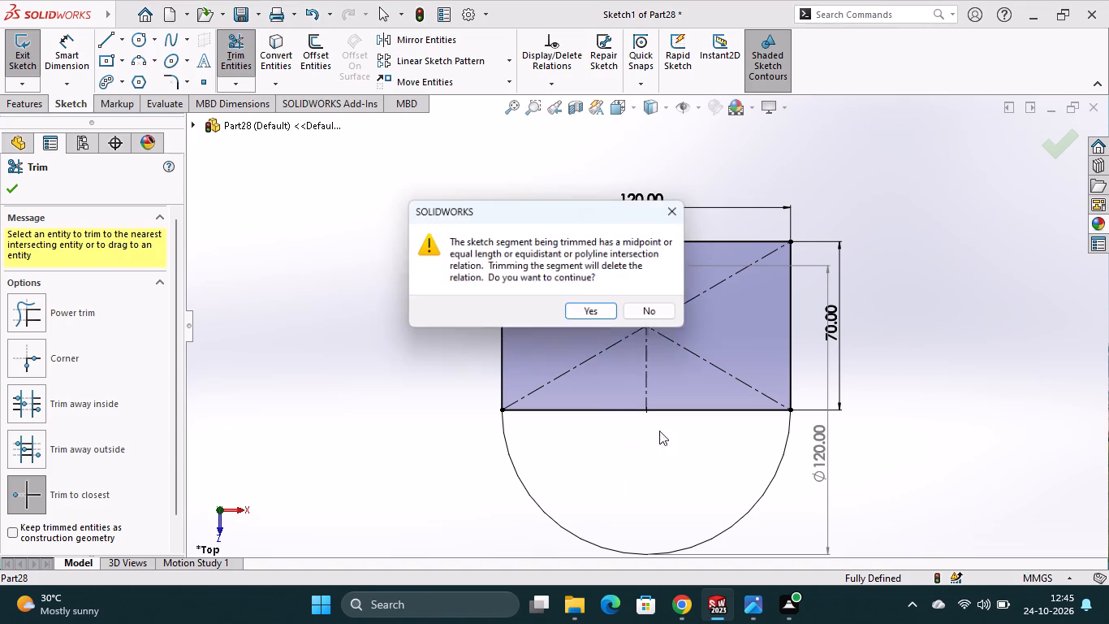
{"action": "left_click", "coordinate": [580, 320]}
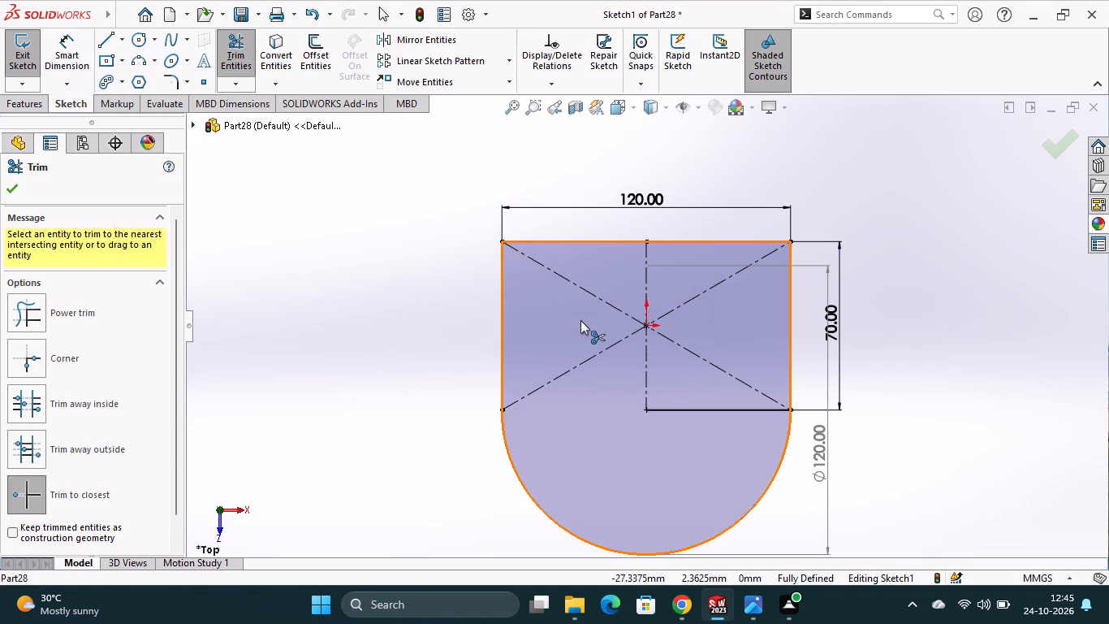
{"action": "left_click", "coordinate": [695, 409]}
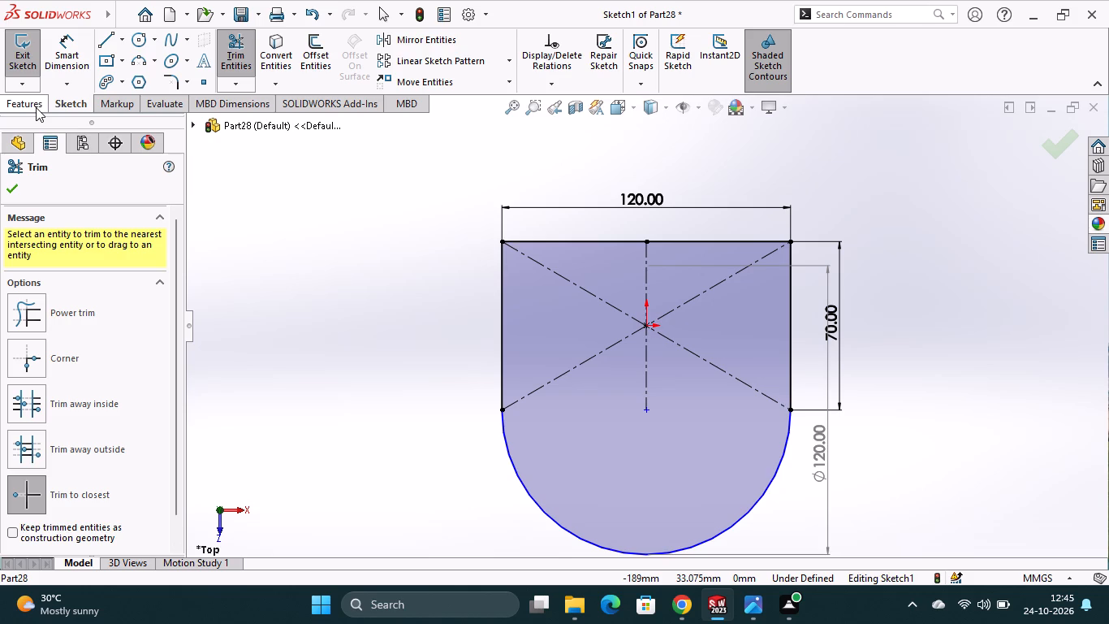
Extrude the closed outline with the semicircular end to a blind depth of 25 mm.
{"action": "scroll", "coordinate": [388, 405], "scroll_direction": "up", "scroll_amount": 2}
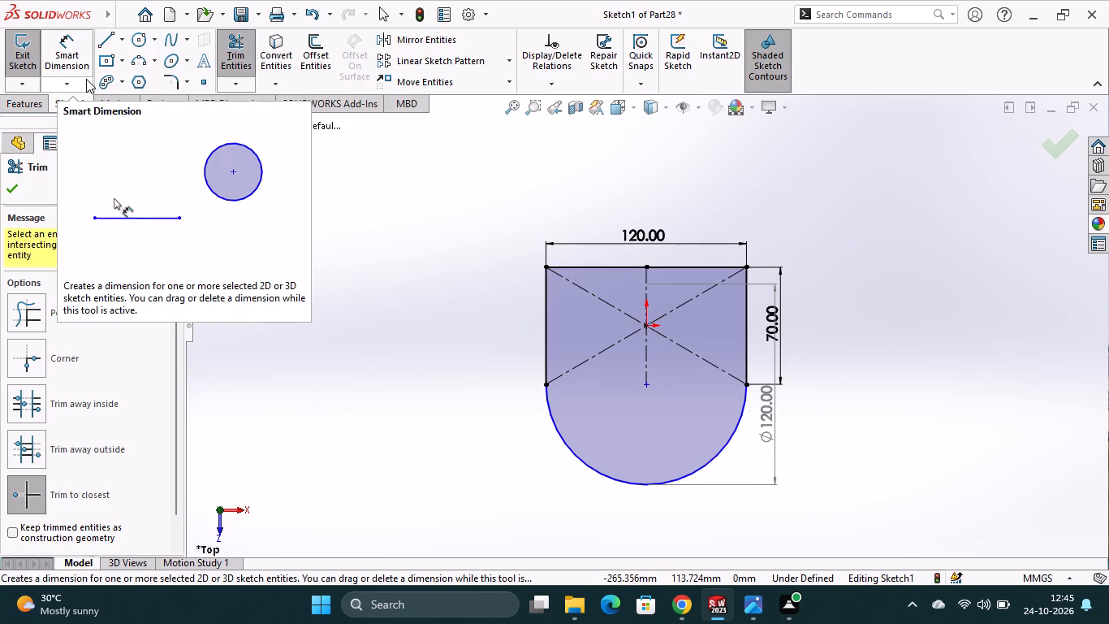
{"action": "left_click", "coordinate": [21, 101]}
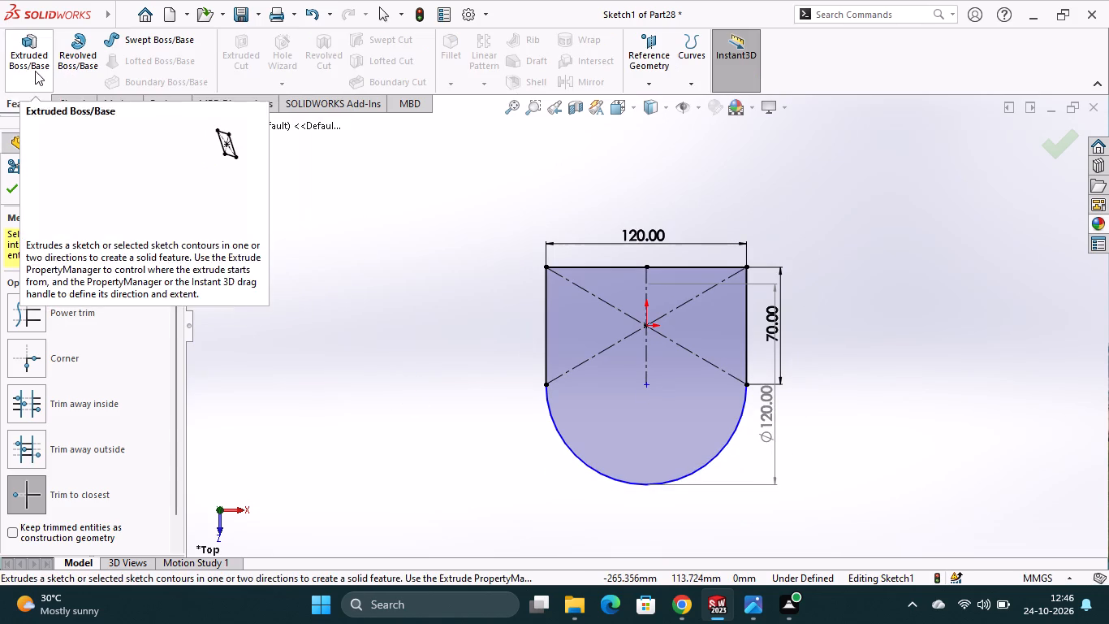
{"action": "left_click", "coordinate": [35, 70]}
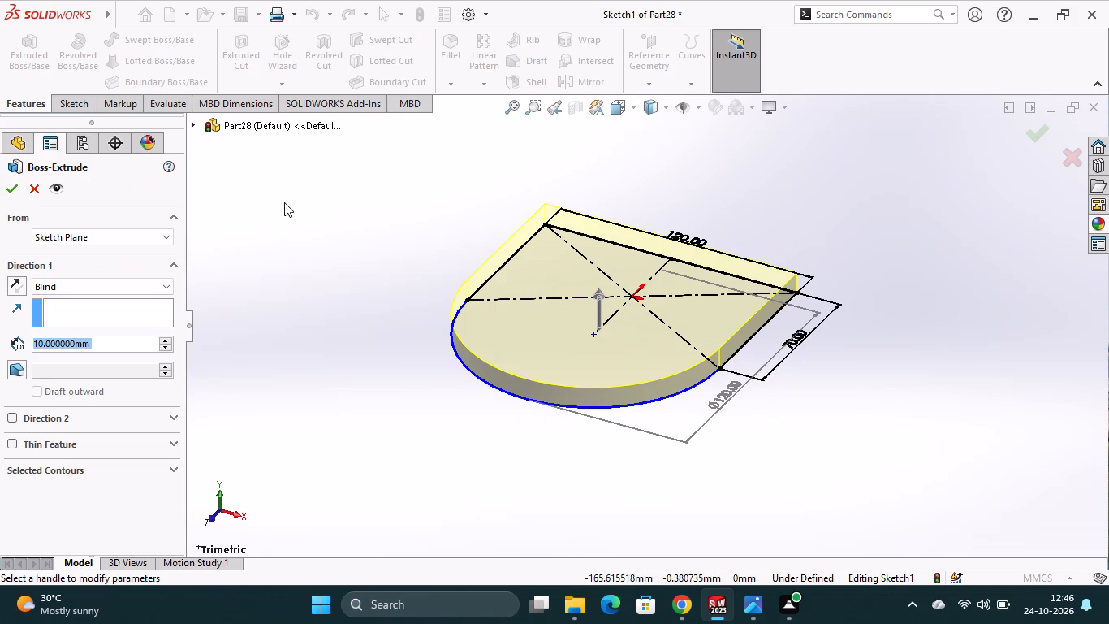
{"action": "type", "text": "25"}
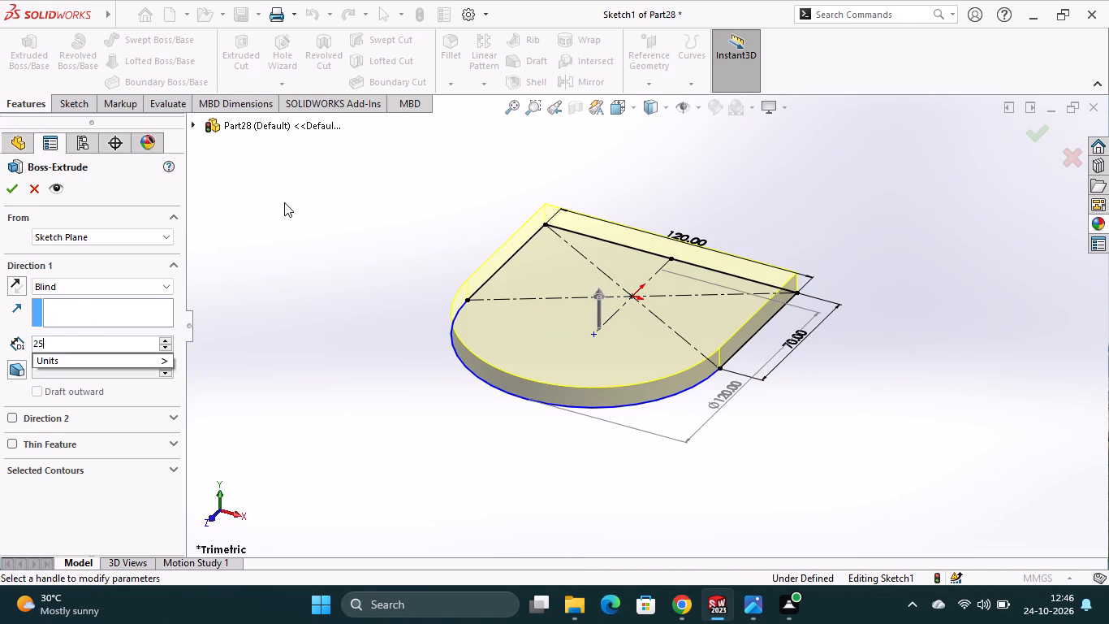
{"action": "key", "text": "Return"}
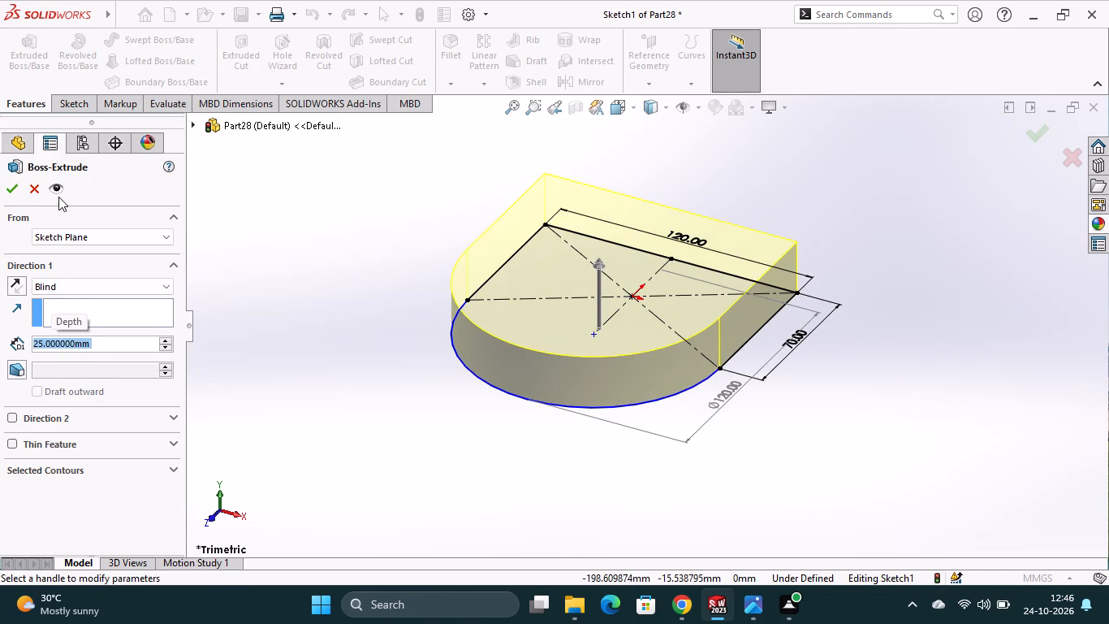
{"action": "left_click", "coordinate": [10, 188]}
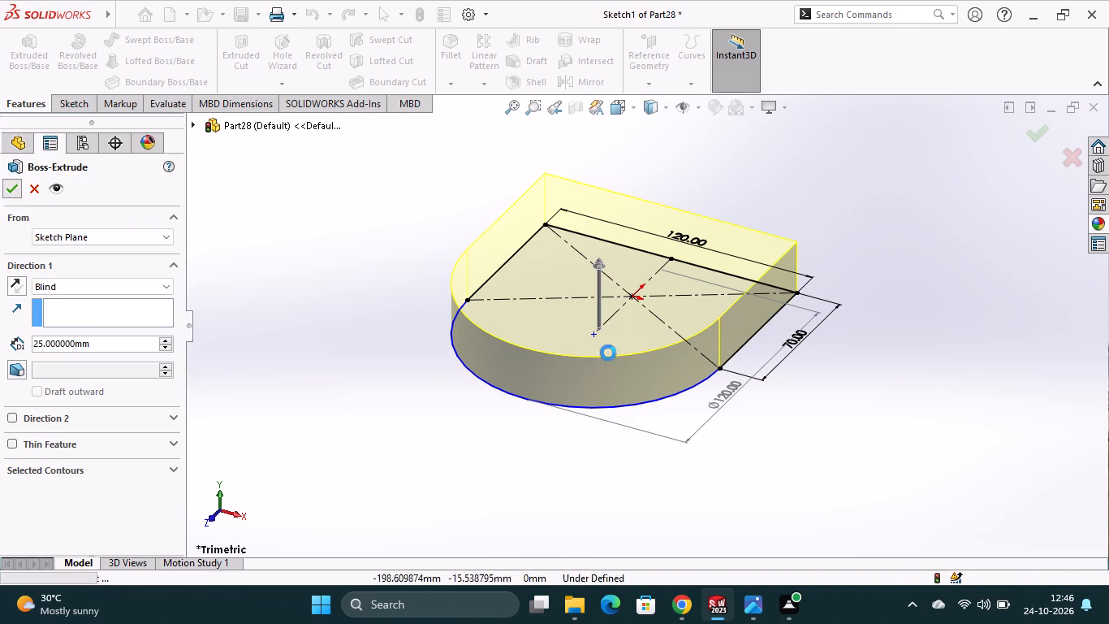
{"action": "left_click", "coordinate": [806, 388]}
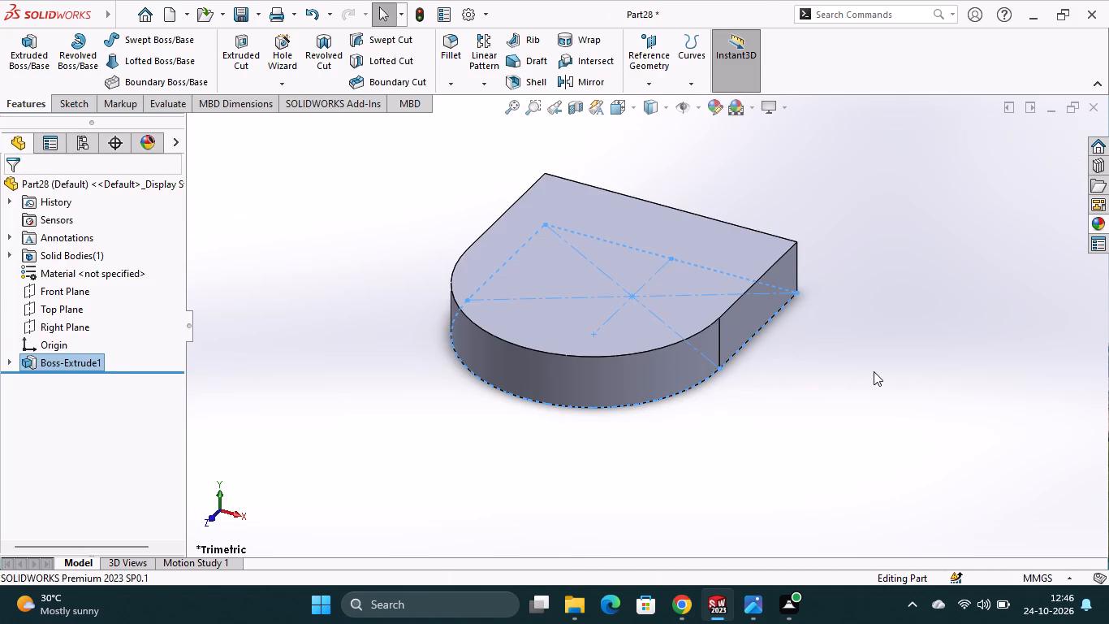
Start a sketch on the base's flat end face with a vertical construction centerline about 48 mm long, running up from the origin.
{"action": "middle_click_drag", "start_coordinate": [874, 371], "coordinate": [761, 448]}
{"action": "left_click", "coordinate": [696, 240]}
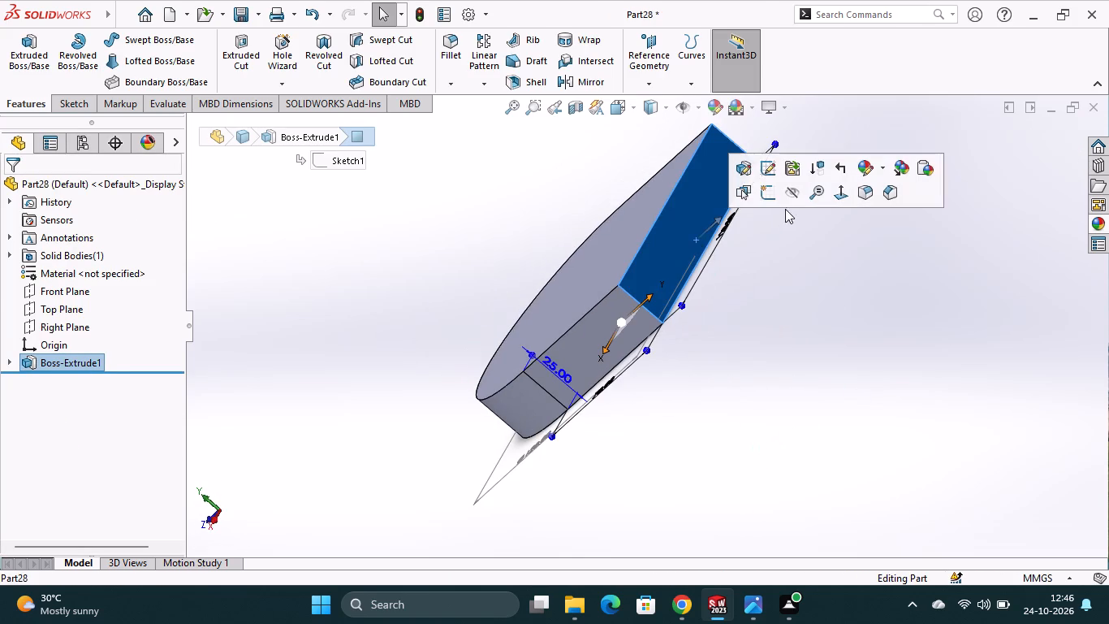
{"action": "left_click", "coordinate": [768, 198]}
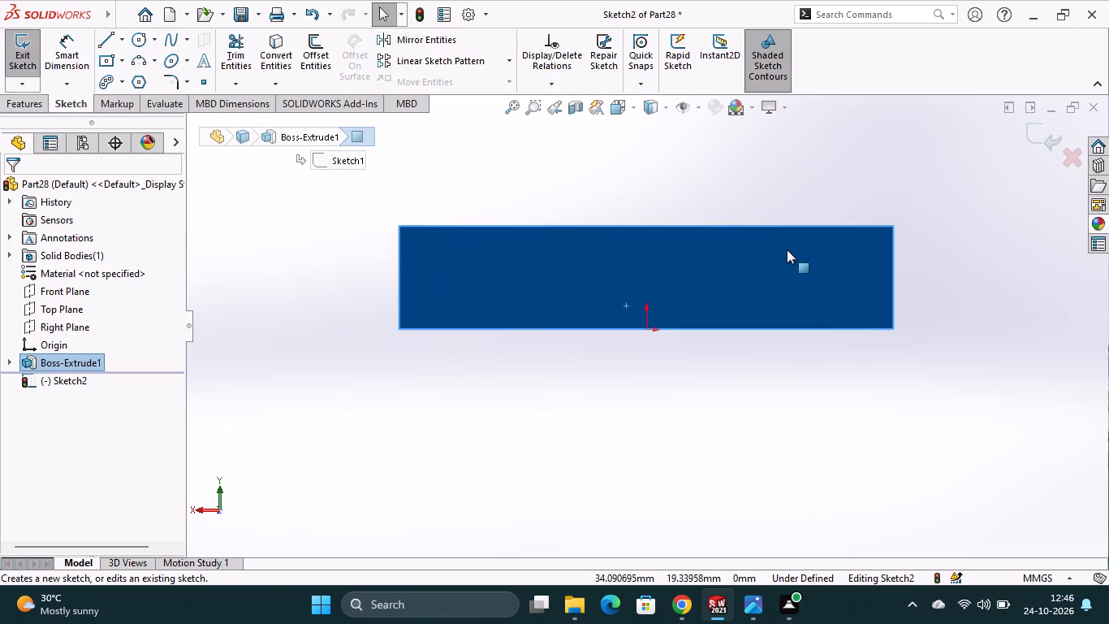
{"action": "left_click", "coordinate": [122, 44]}
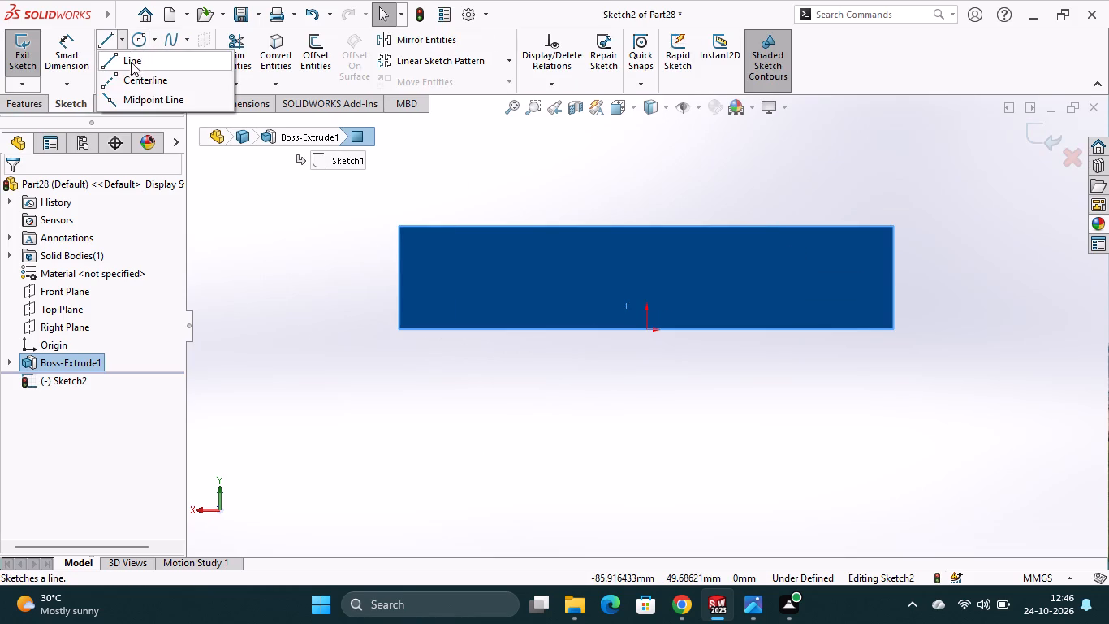
{"action": "left_click", "coordinate": [136, 76]}
{"action": "left_click", "coordinate": [649, 331]}
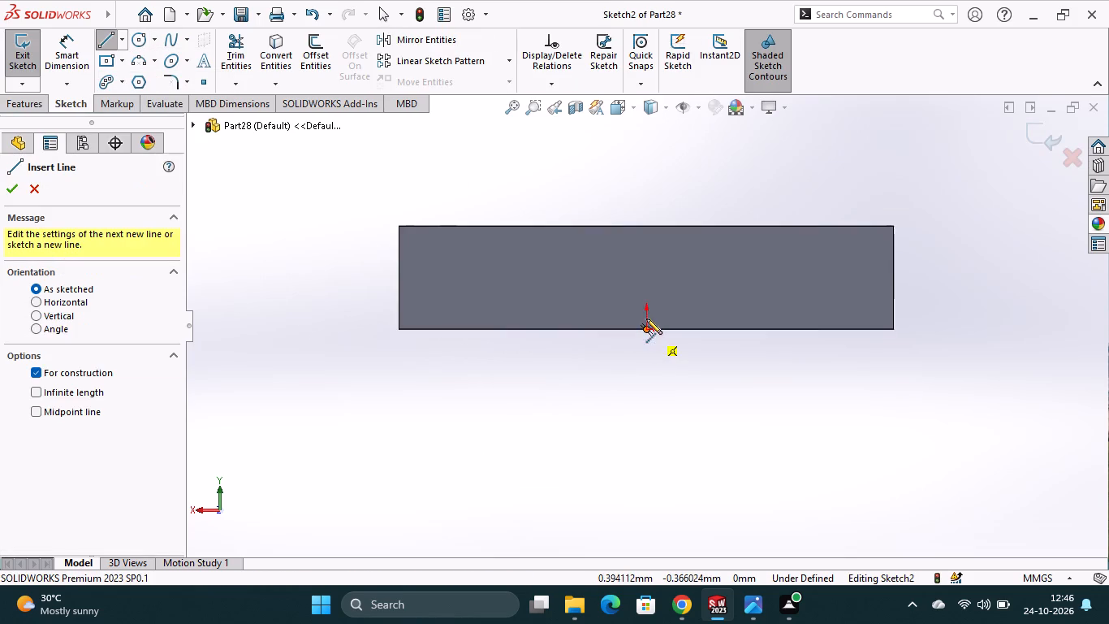
{"action": "left_click", "coordinate": [649, 130]}
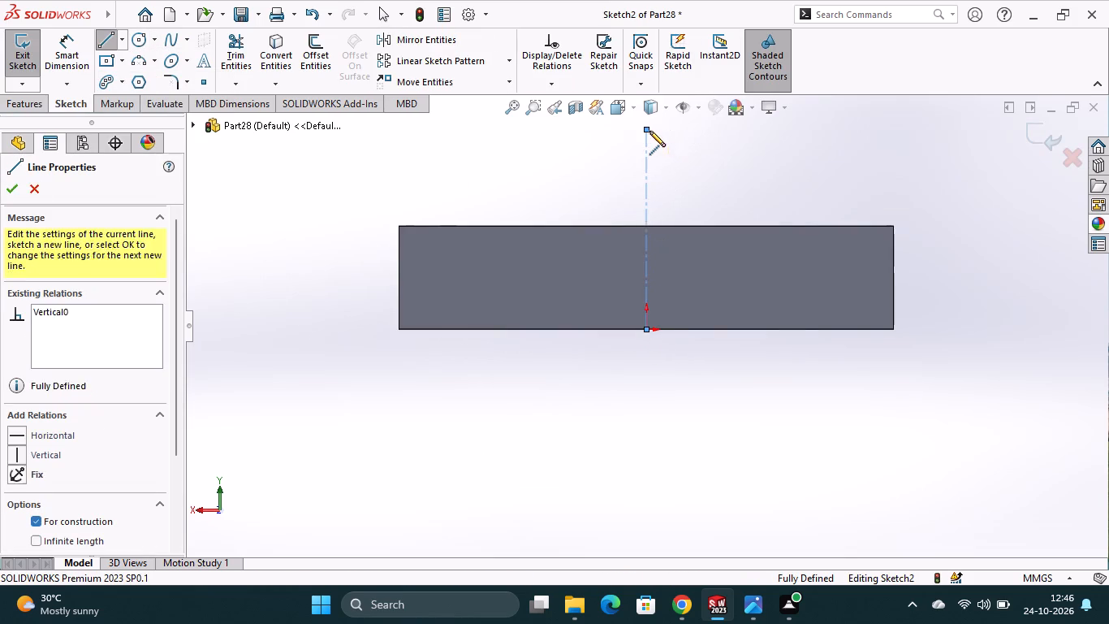
{"action": "key", "text": "Escape"}
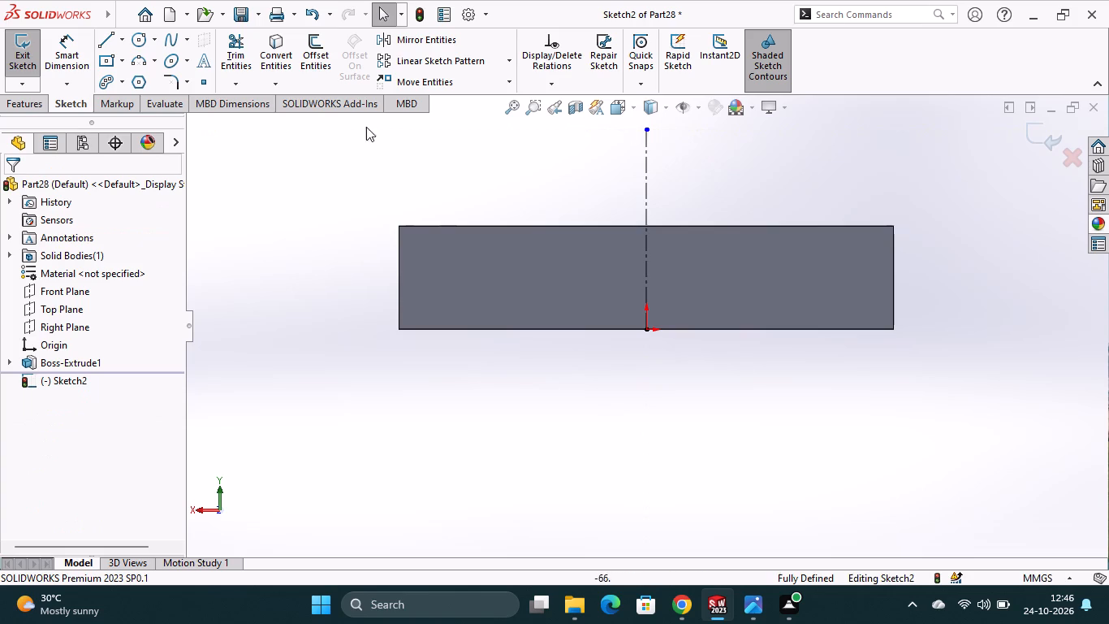
Sketch a corner rectangle about 51 × 12 mm standing on the face's top edge and spanning the centerline.
{"action": "left_click", "coordinate": [110, 62]}
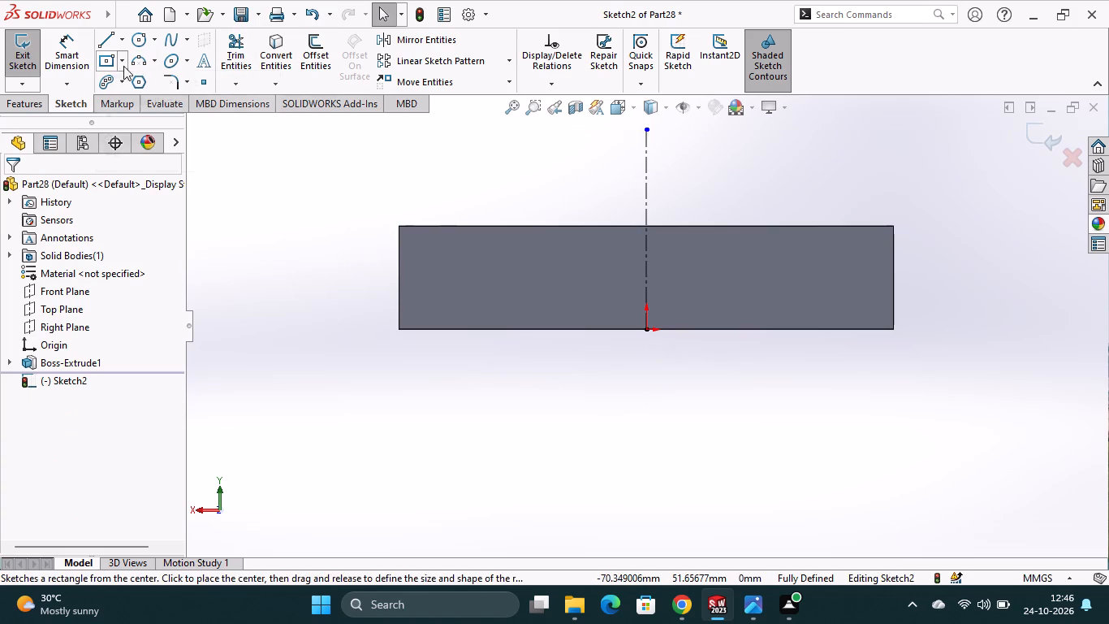
{"action": "left_click", "coordinate": [165, 86]}
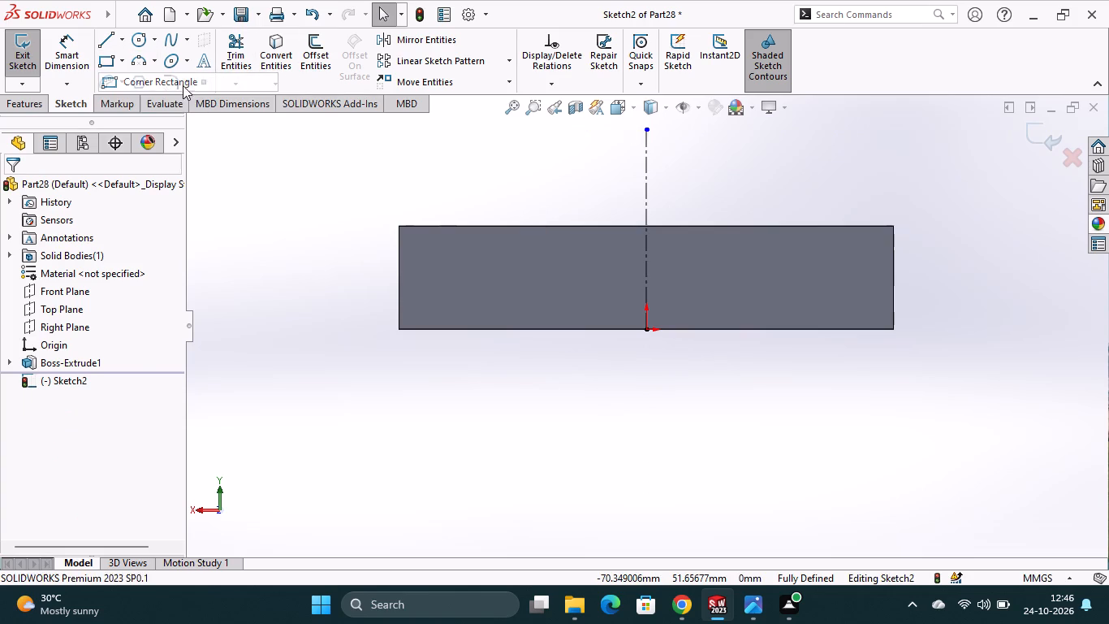
{"action": "left_click", "coordinate": [557, 227]}
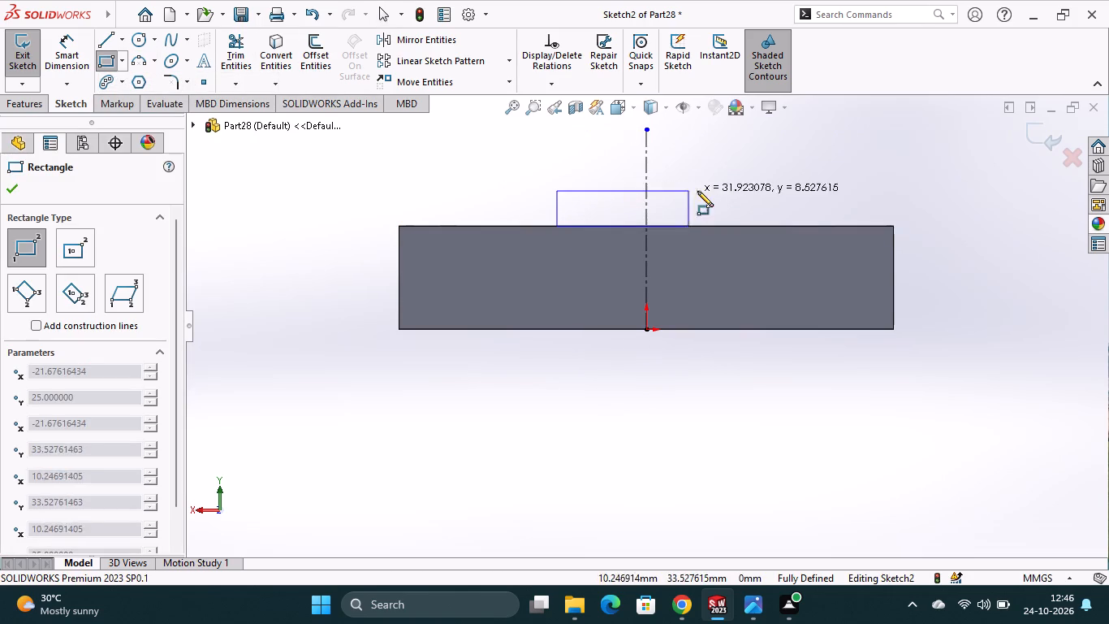
{"action": "left_click", "coordinate": [766, 175]}
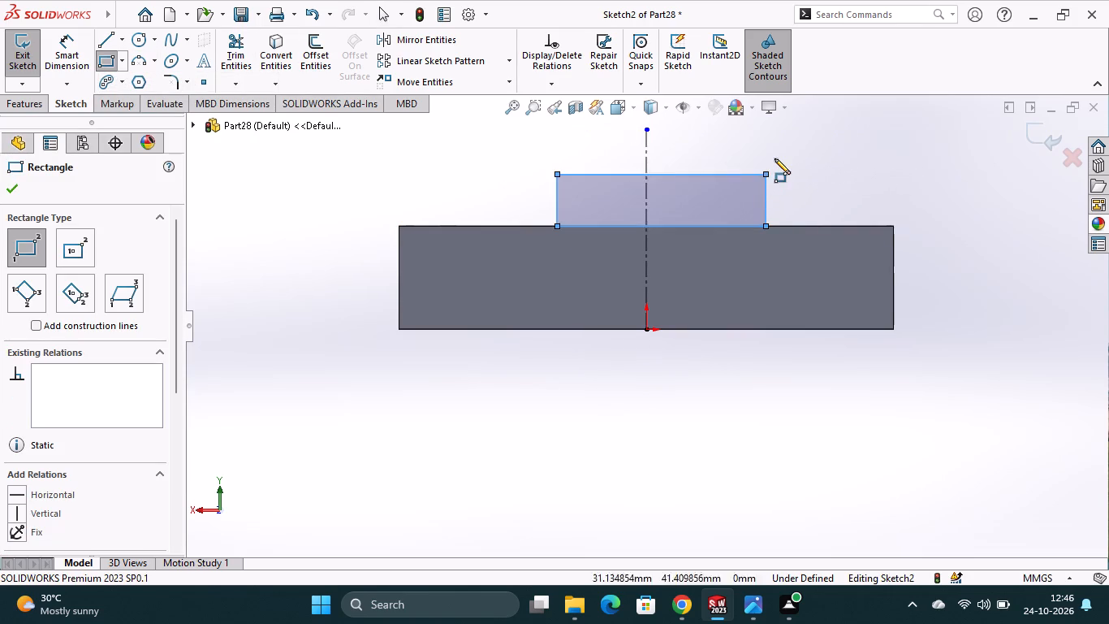
{"action": "key", "text": "Escape"}
Dimension the distance from the centerline to the rectangle's right side as 85/2 mm.
{"action": "left_click", "coordinate": [67, 49]}
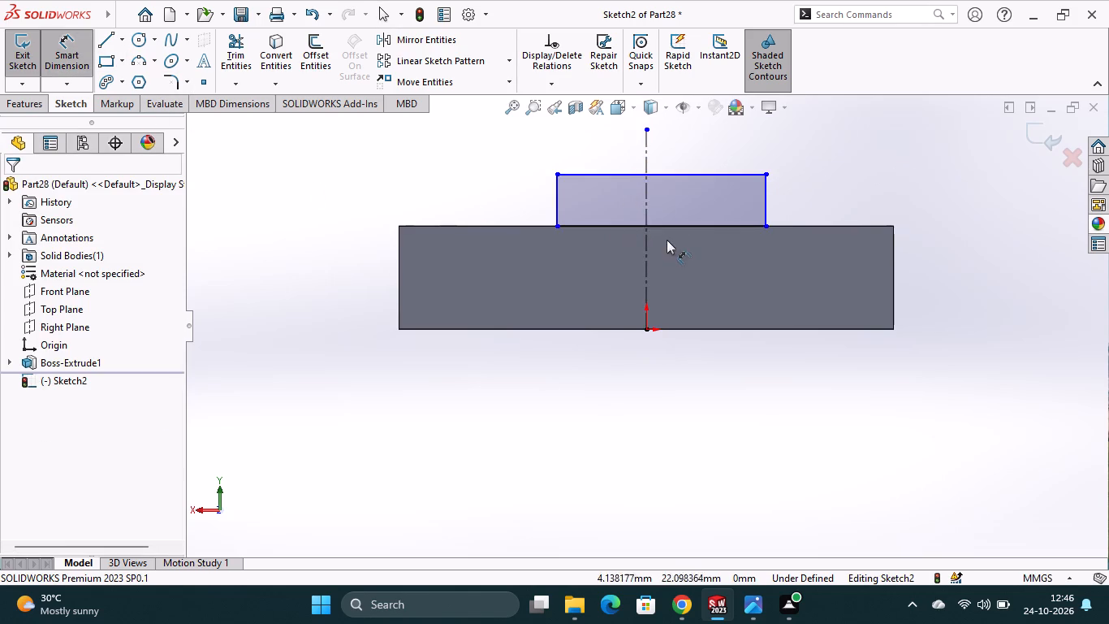
{"action": "left_click", "coordinate": [646, 279]}
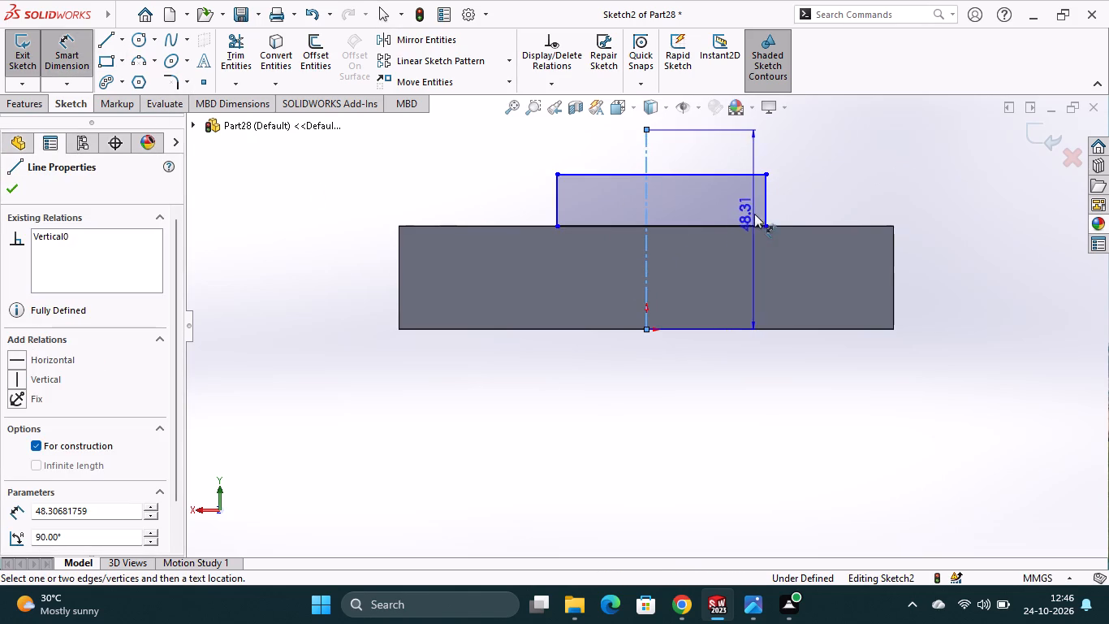
{"action": "left_click", "coordinate": [763, 202]}
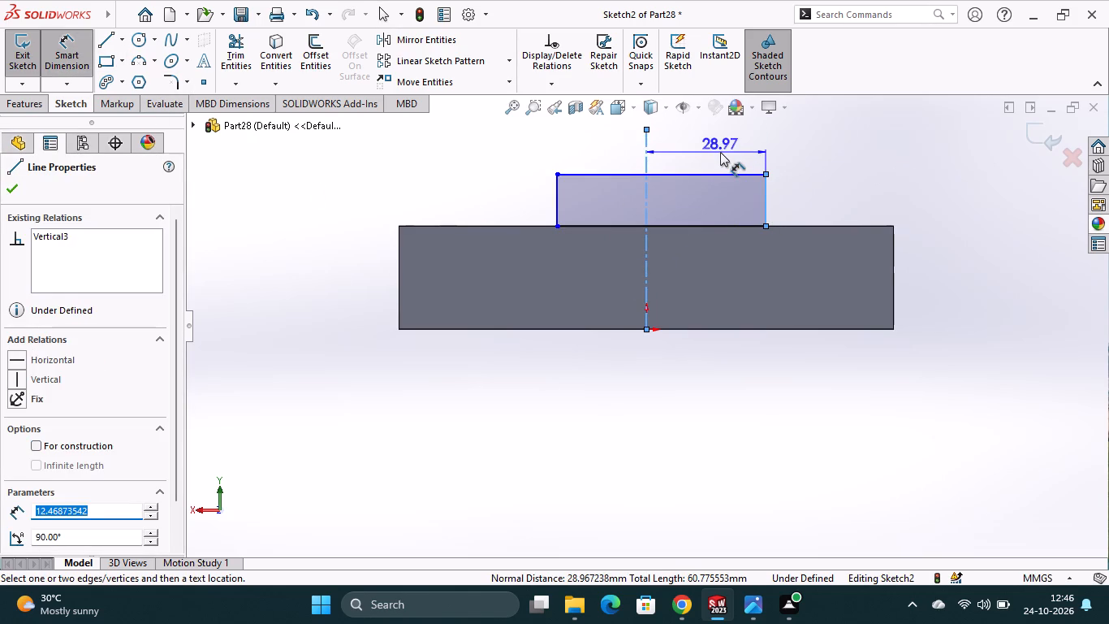
{"action": "left_click", "coordinate": [720, 152]}
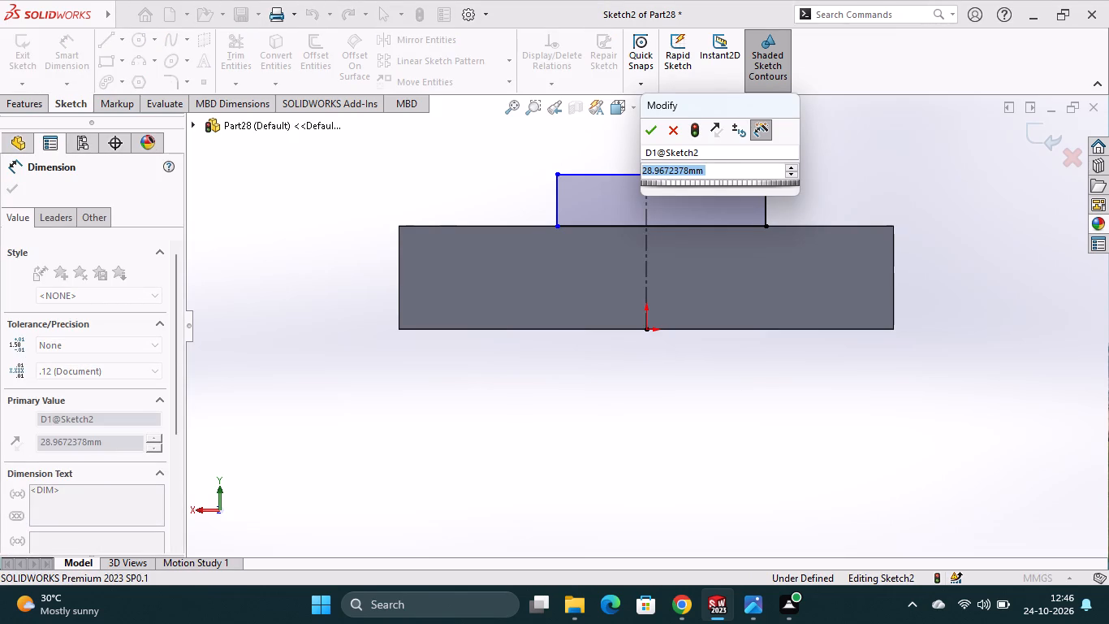
{"action": "type", "text": "85"}
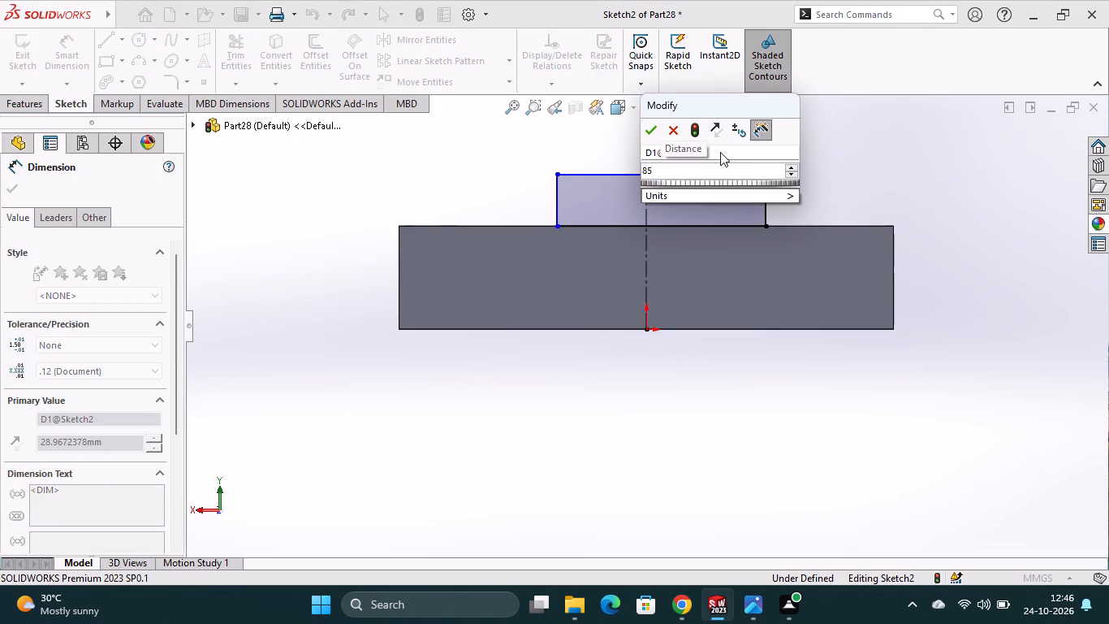
{"action": "key", "text": "slash"}
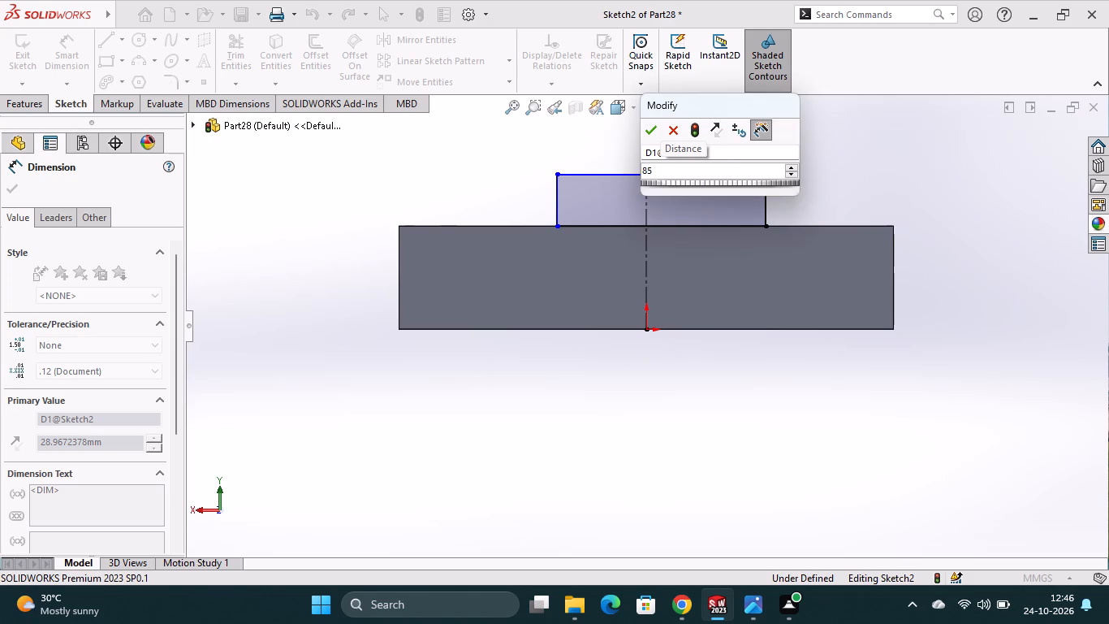
{"action": "key", "text": "2"}
{"action": "key", "text": "Return"}
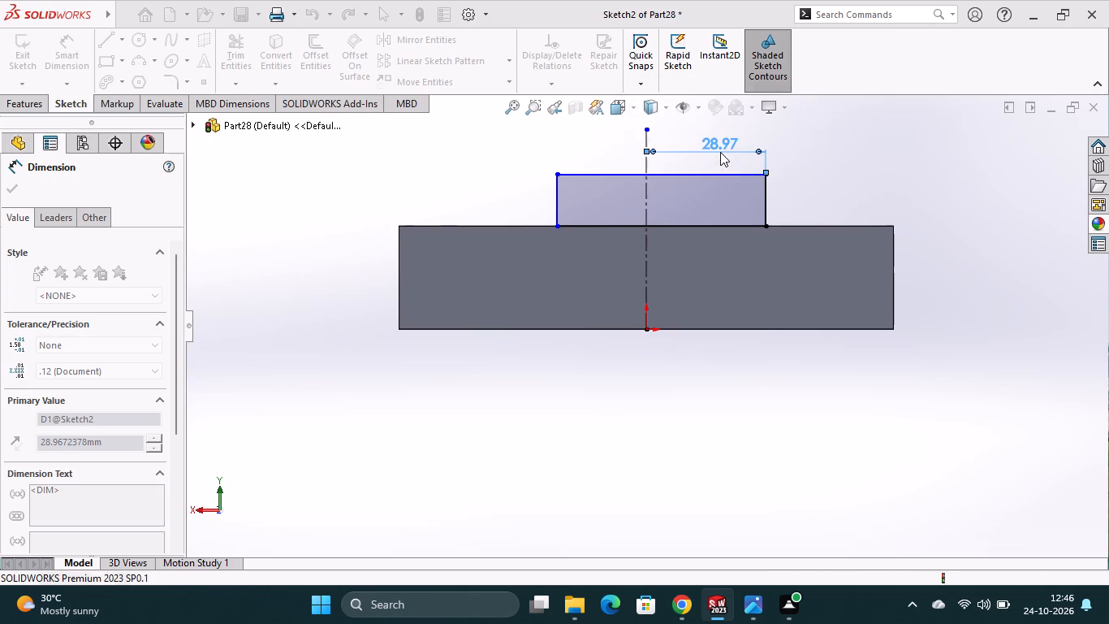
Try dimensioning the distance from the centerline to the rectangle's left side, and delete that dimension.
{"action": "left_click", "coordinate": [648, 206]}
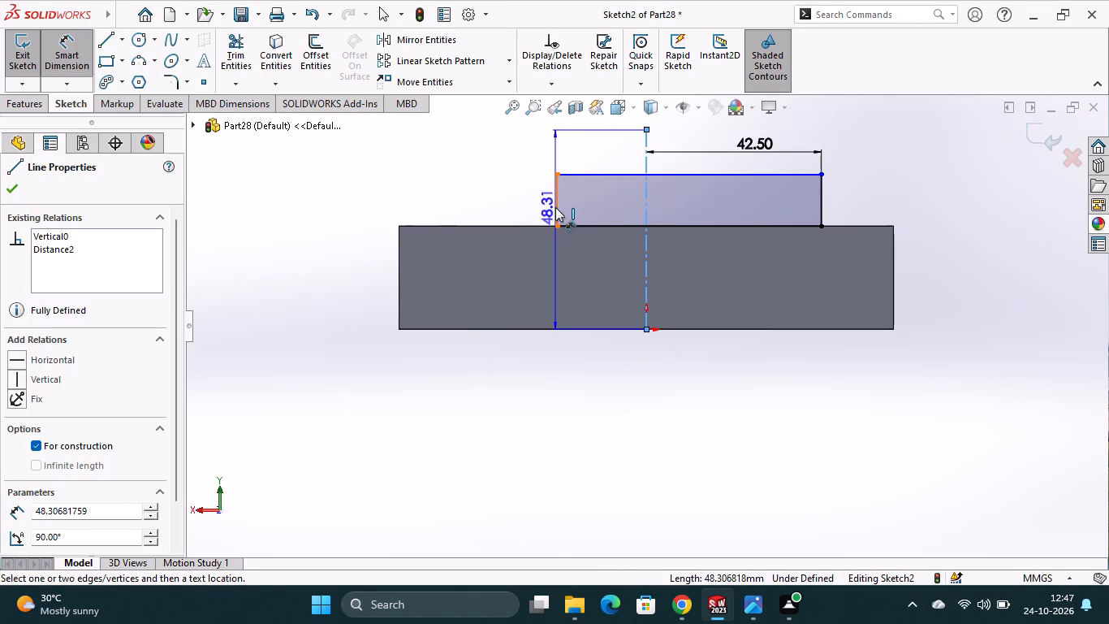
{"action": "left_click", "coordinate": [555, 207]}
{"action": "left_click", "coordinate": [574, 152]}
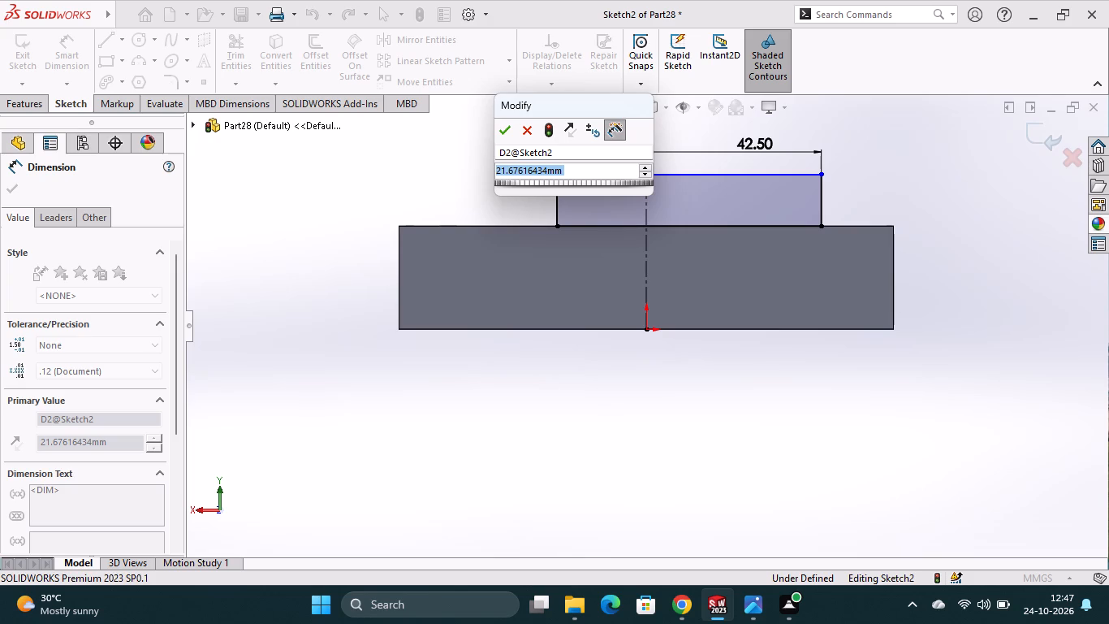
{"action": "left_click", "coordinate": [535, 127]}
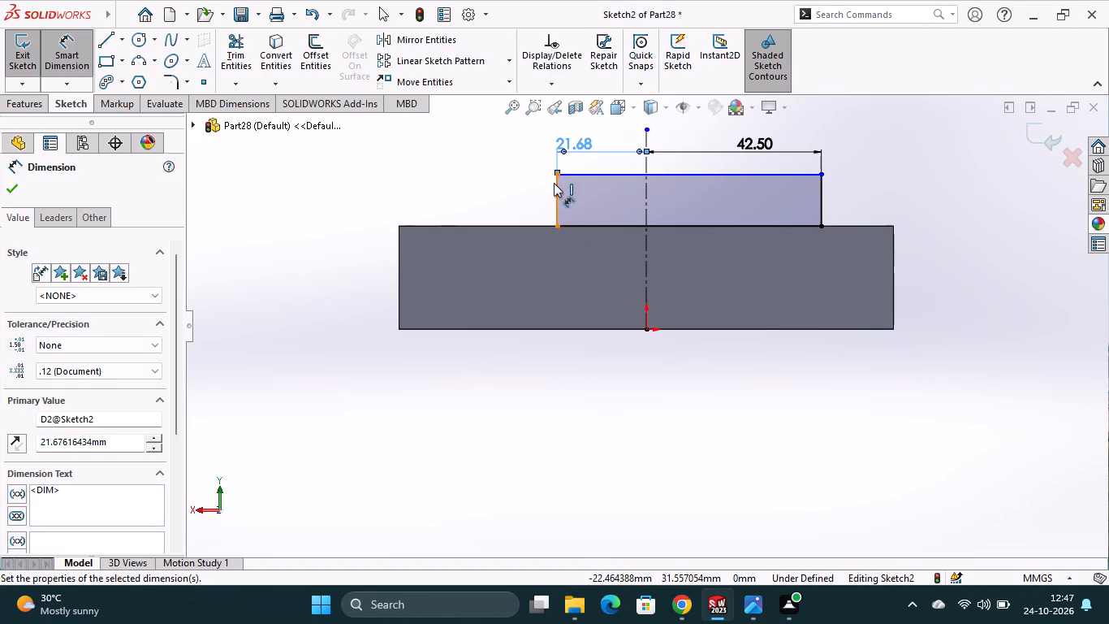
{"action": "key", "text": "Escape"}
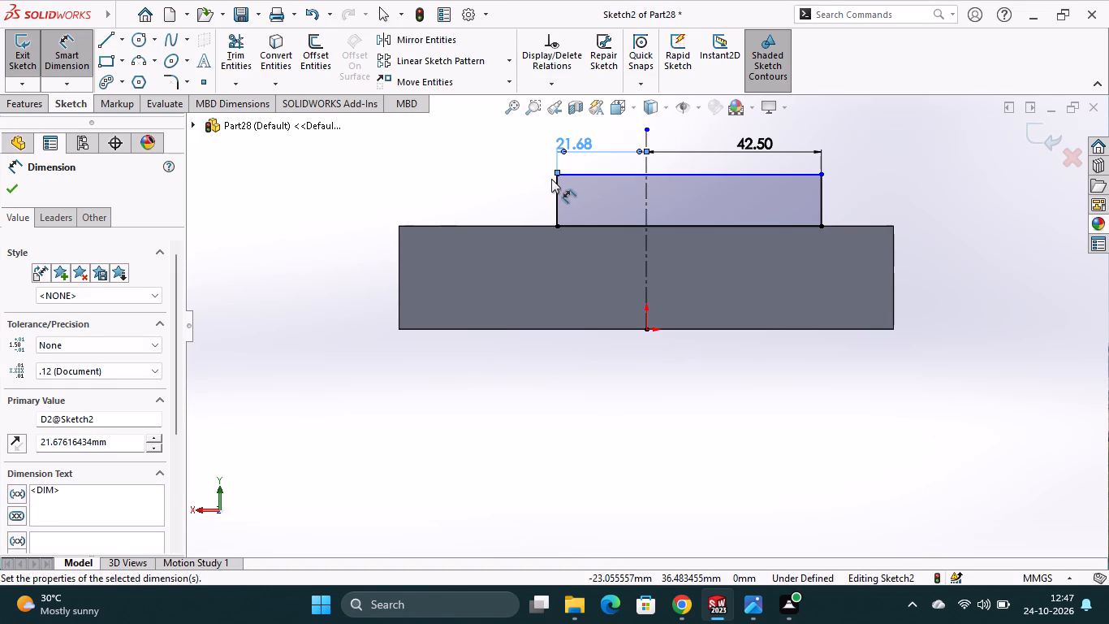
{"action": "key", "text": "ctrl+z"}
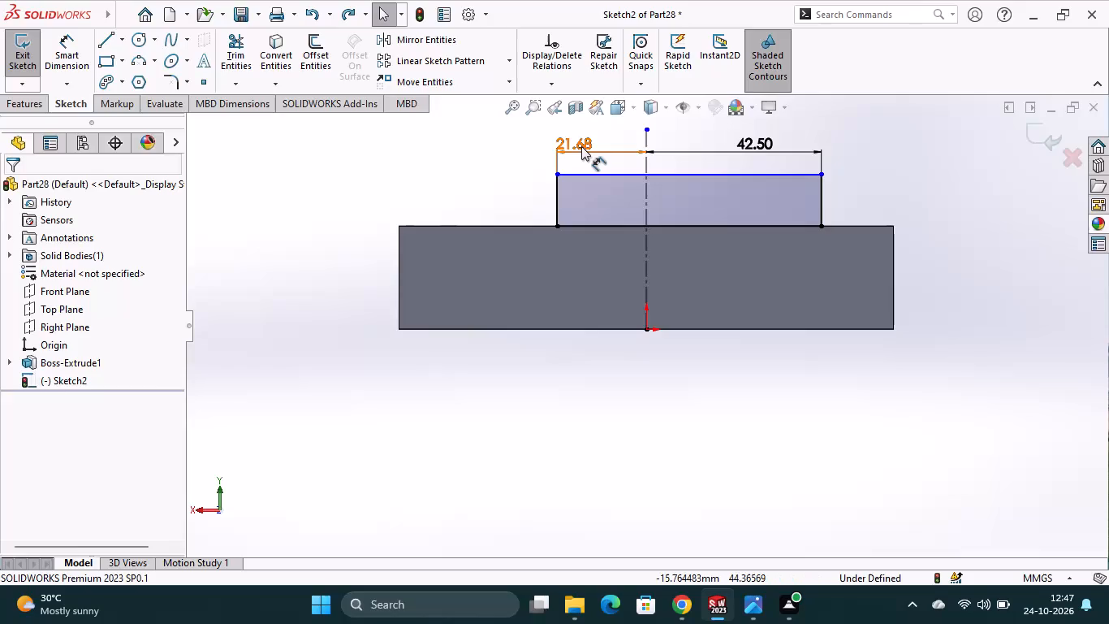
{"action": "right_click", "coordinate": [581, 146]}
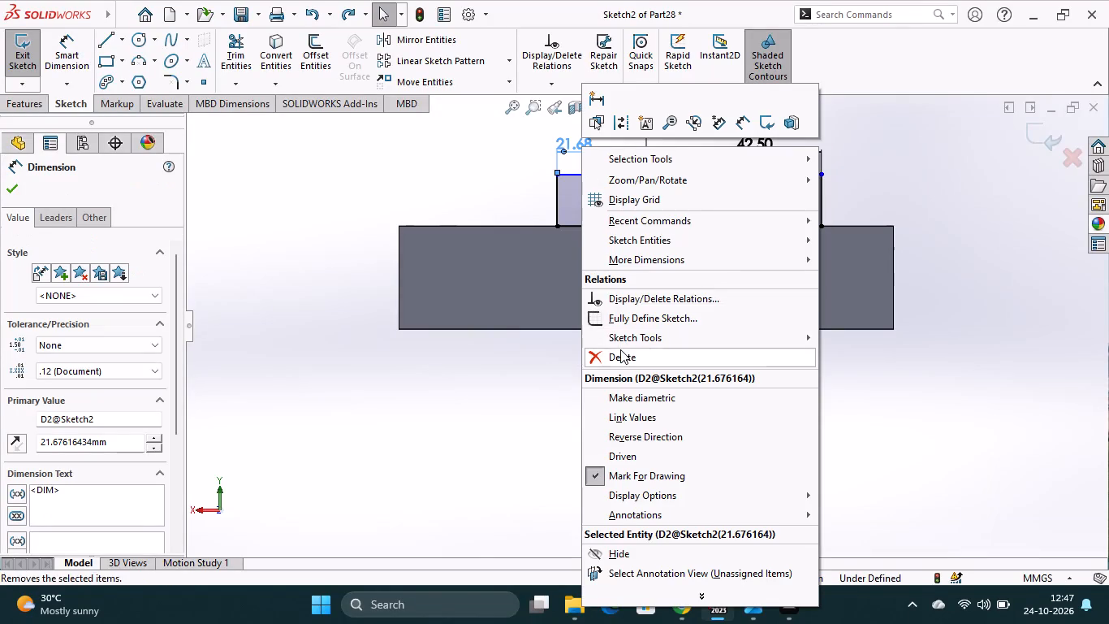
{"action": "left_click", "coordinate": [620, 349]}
Dimension the rectangle's overall width between its two vertical sides as 85 mm.
{"action": "left_click", "coordinate": [58, 53]}
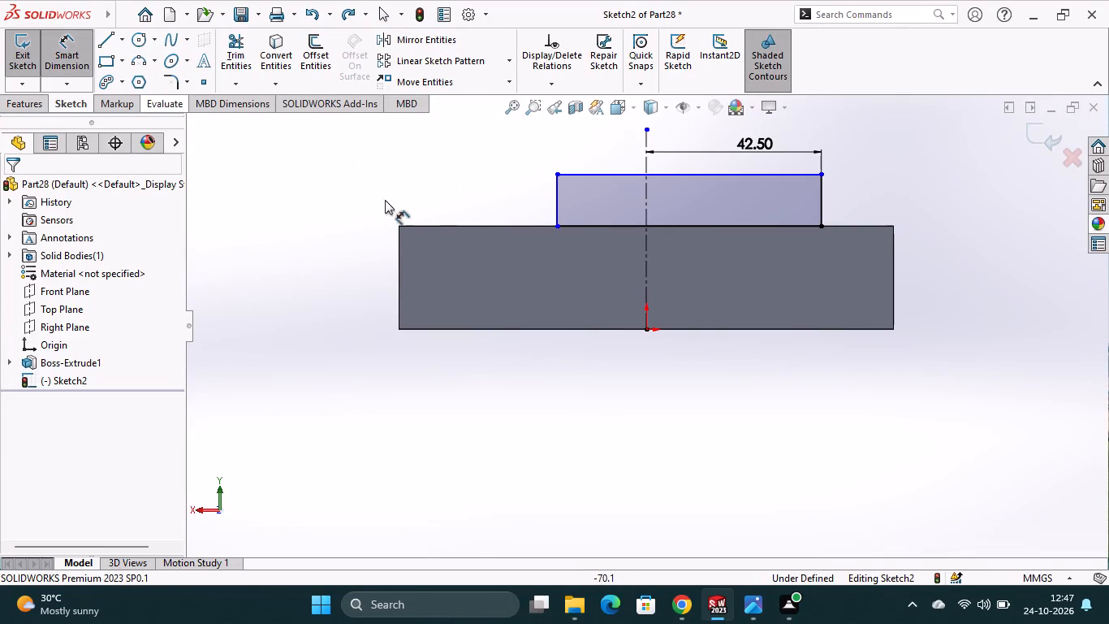
{"action": "left_click", "coordinate": [555, 196]}
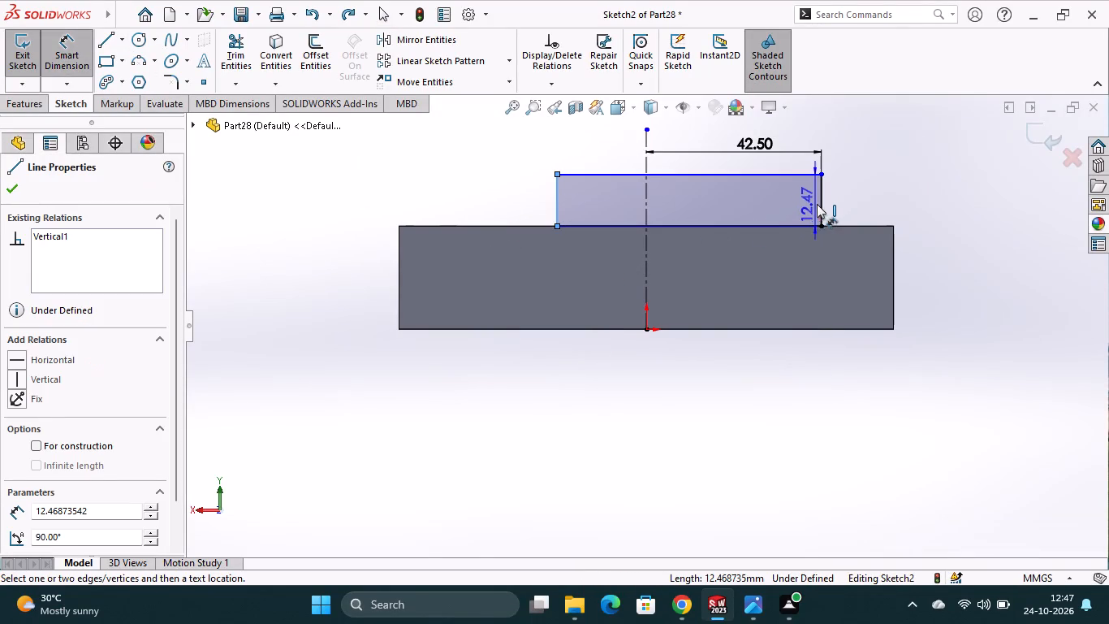
{"action": "left_click", "coordinate": [820, 196]}
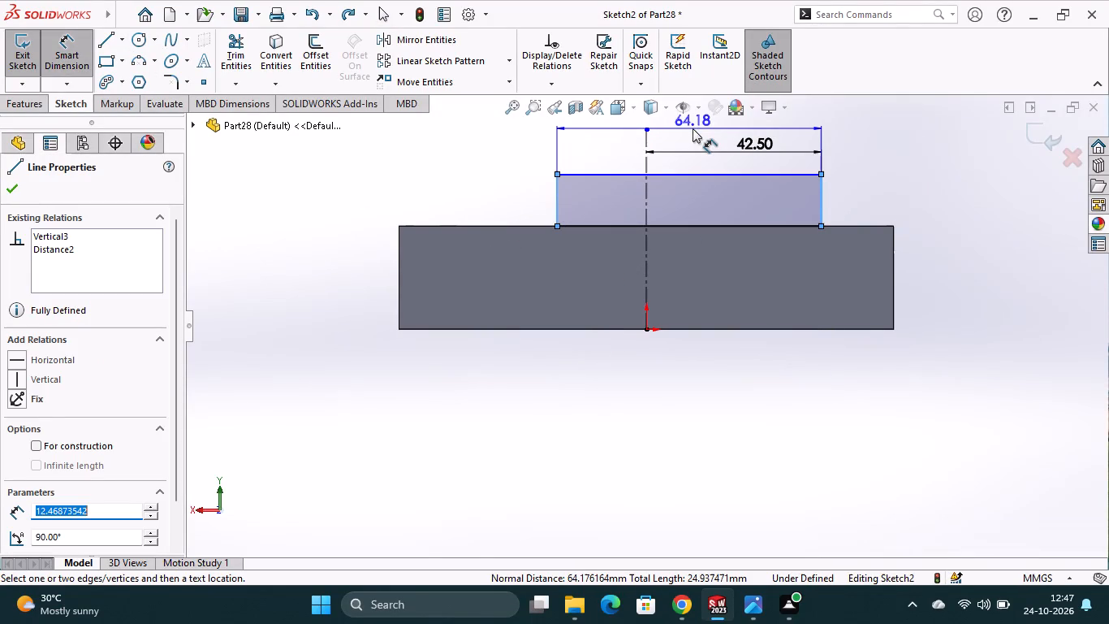
{"action": "left_click", "coordinate": [693, 129]}
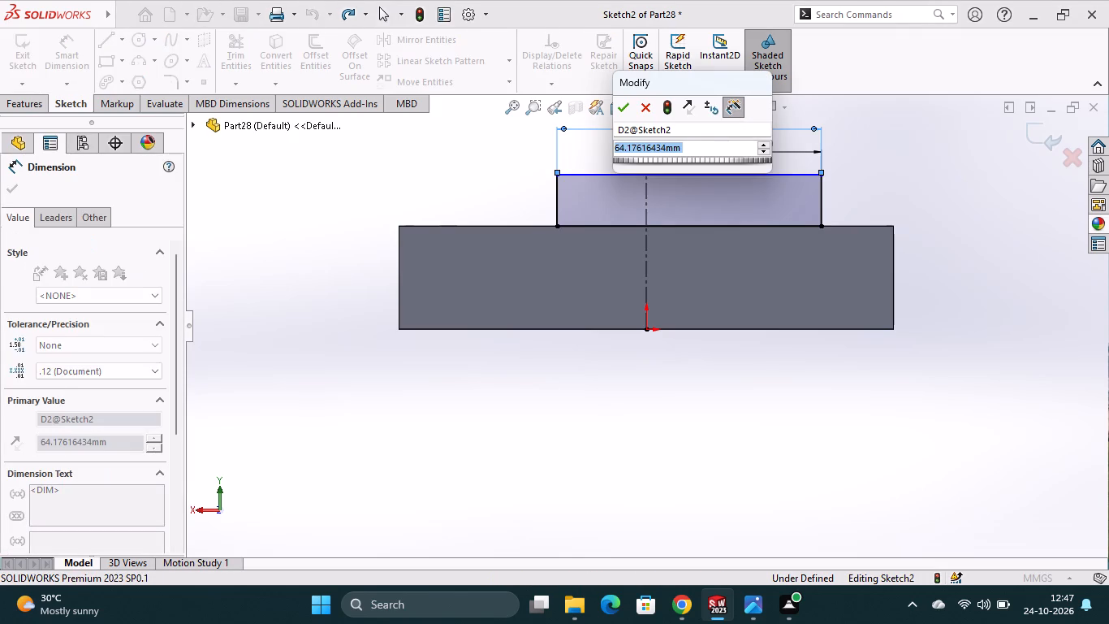
{"action": "type", "text": "85"}
{"action": "key", "text": "Return"}
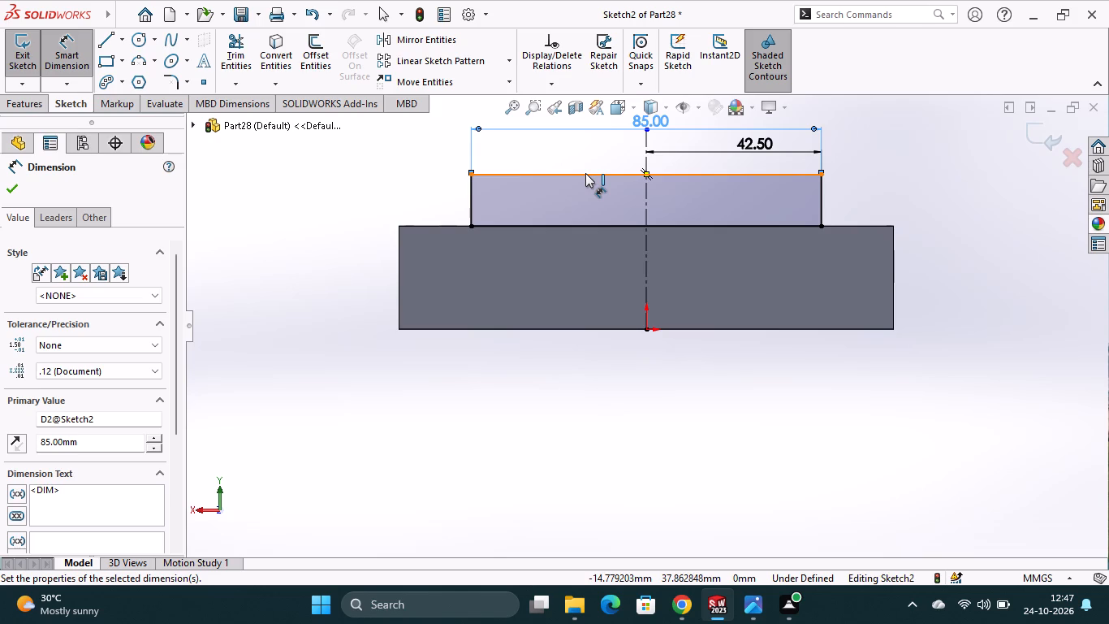
Dimension the rectangle's height along its vertical side as 15 mm.
{"action": "scroll", "coordinate": [585, 173], "scroll_direction": "up", "scroll_amount": 1}
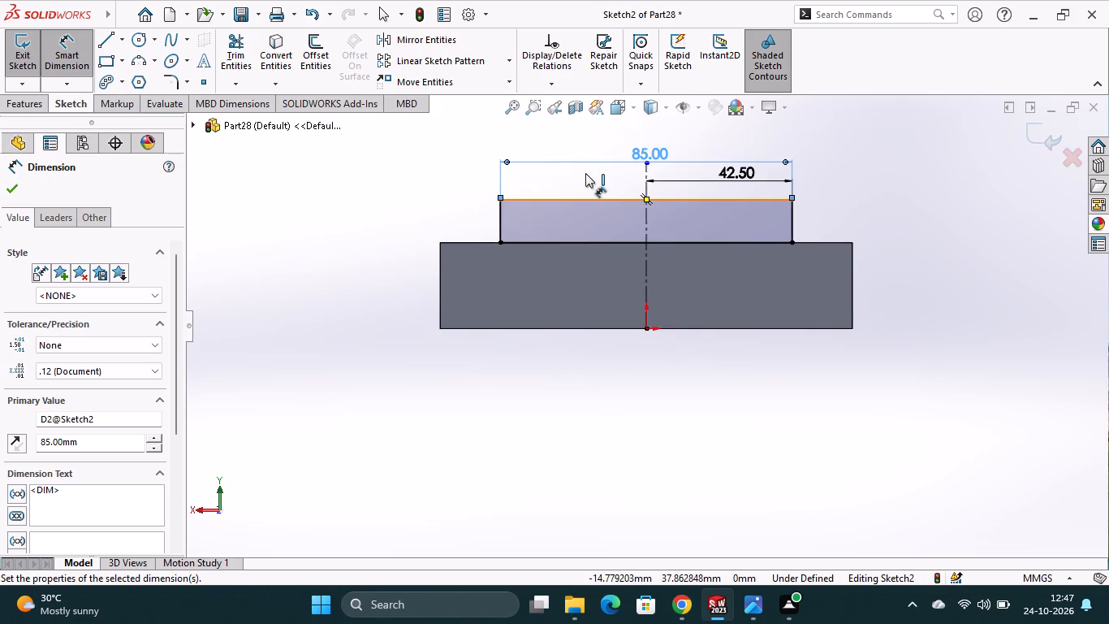
{"action": "left_click", "coordinate": [794, 227]}
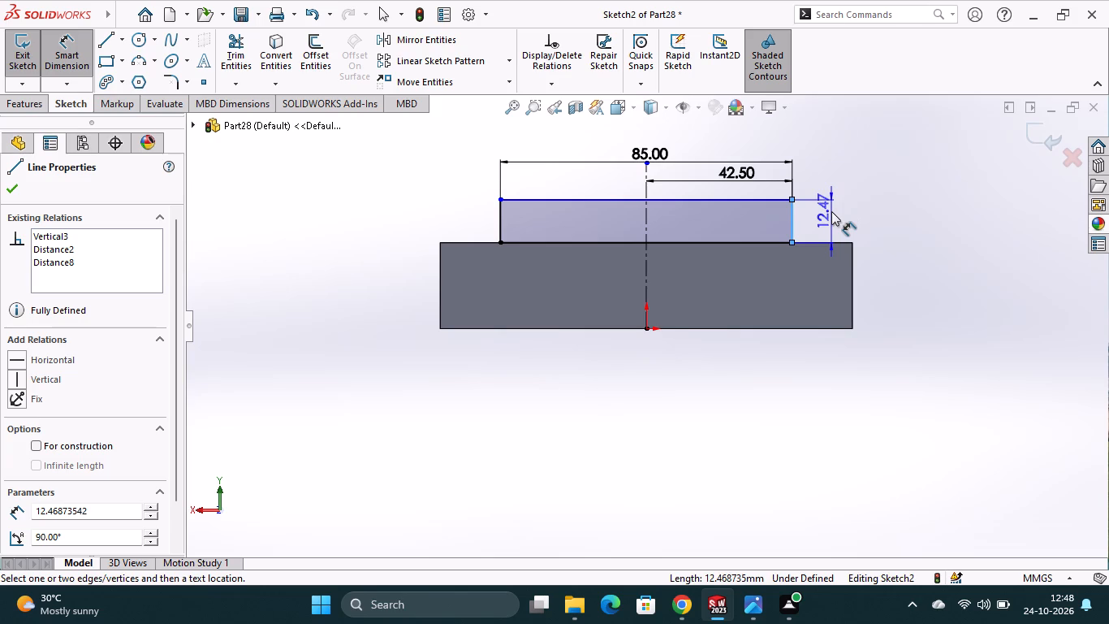
{"action": "left_click", "coordinate": [831, 211]}
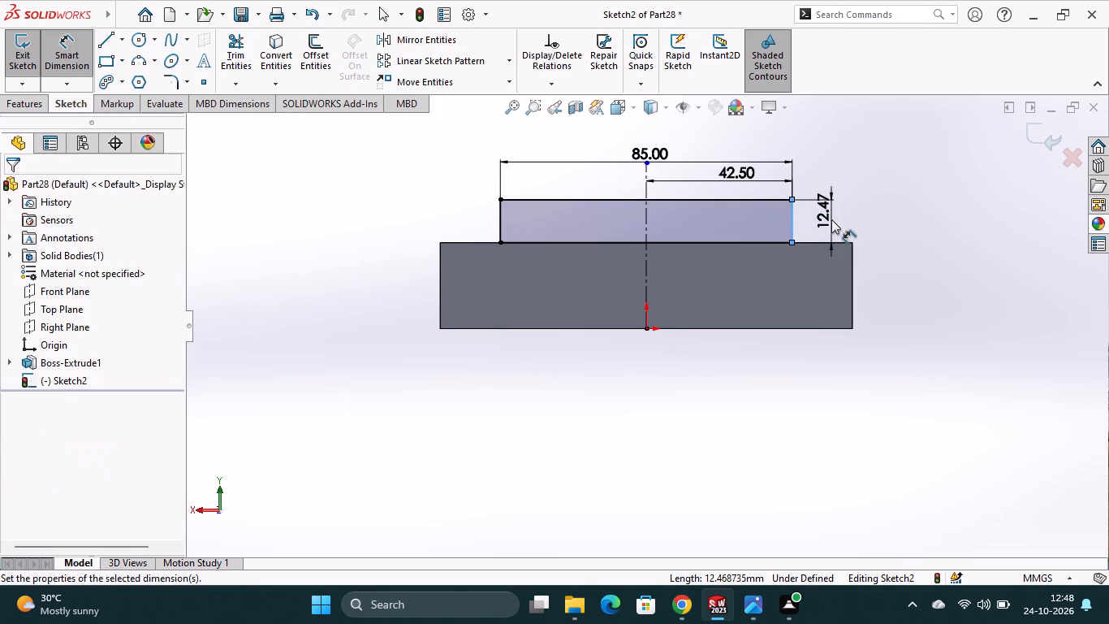
{"action": "type", "text": "15"}
{"action": "key", "text": "Return"}
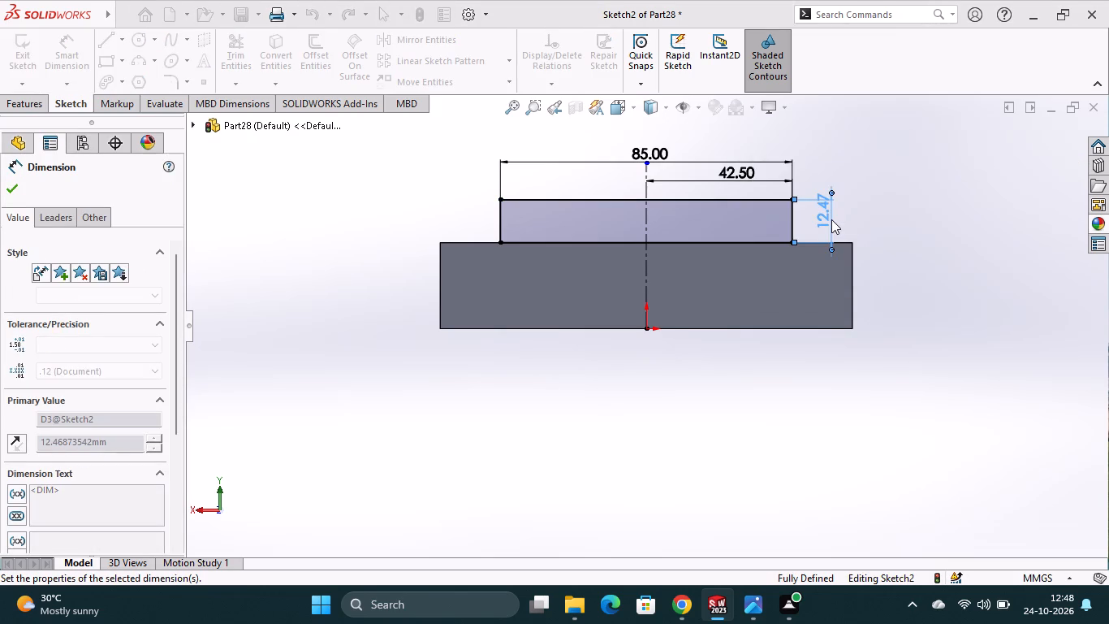
Extrude the rectangle as a 40 mm blind boss, with the direction reversed so it runs over the base and merges with it.
{"action": "left_click", "coordinate": [24, 105]}
{"action": "left_click", "coordinate": [26, 76]}
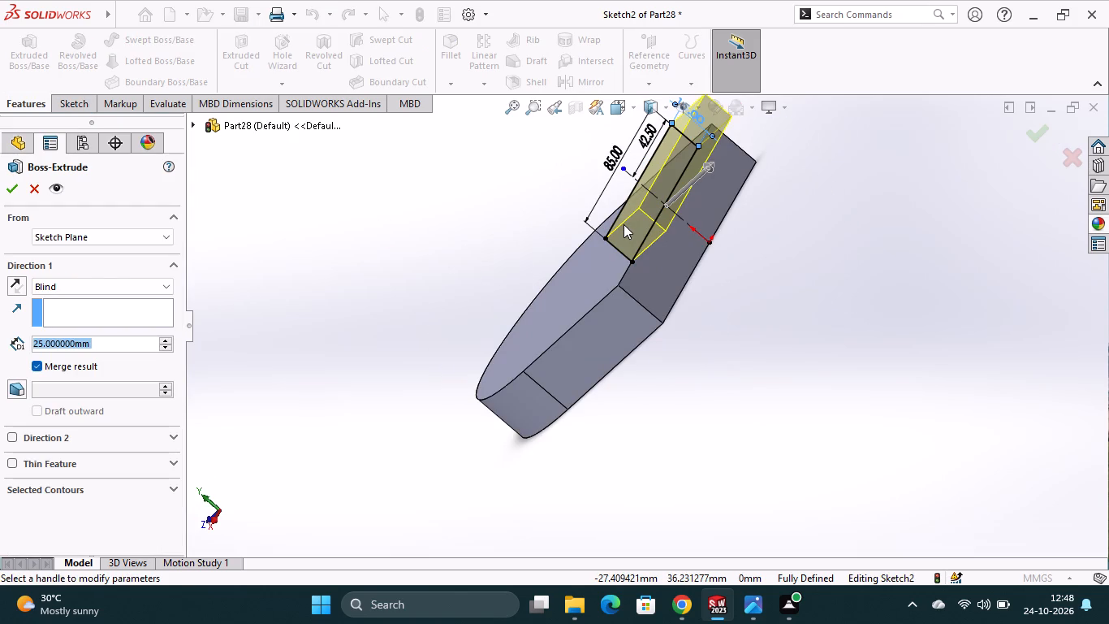
{"action": "left_click", "coordinate": [15, 288]}
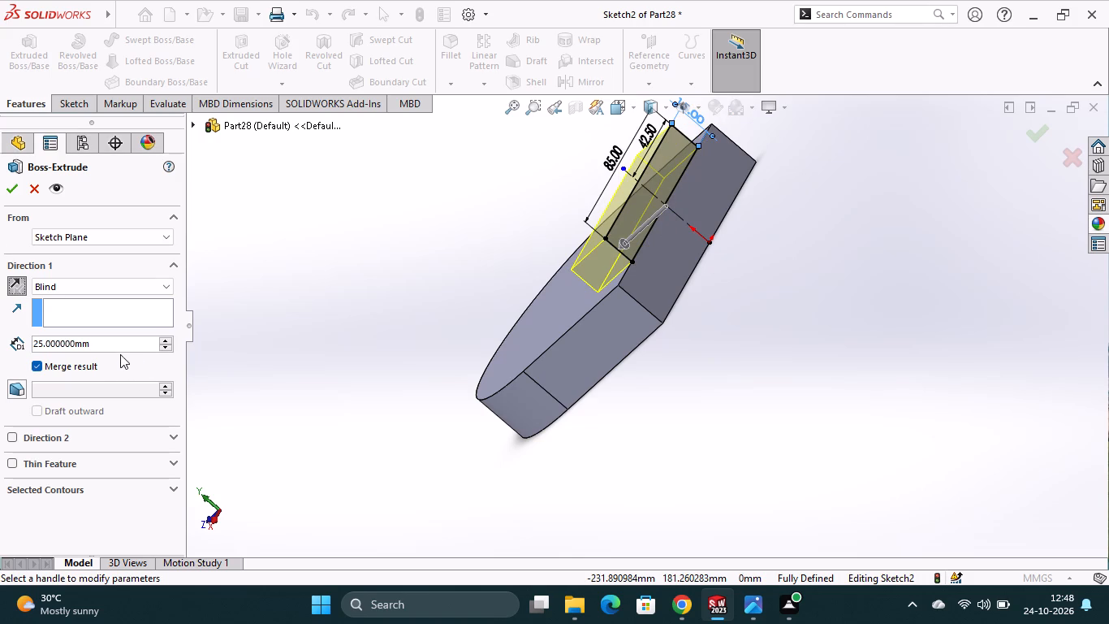
{"action": "left_click_drag", "start_coordinate": [107, 340], "coordinate": [22, 349]}
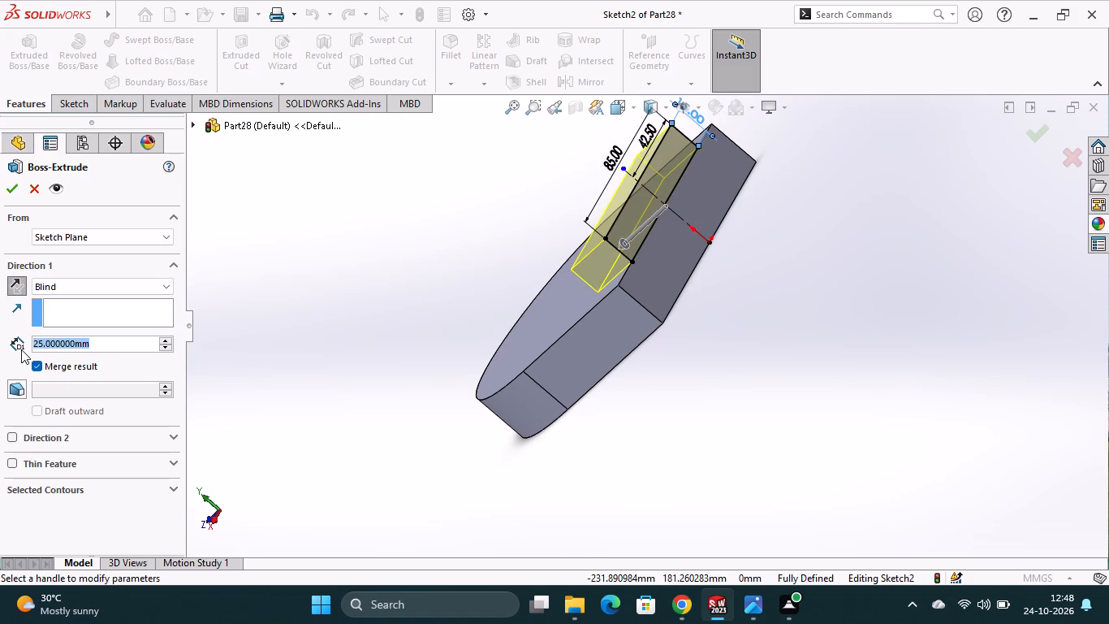
{"action": "type", "text": "40"}
{"action": "key", "text": "Return"}
{"action": "left_click", "coordinate": [11, 197]}
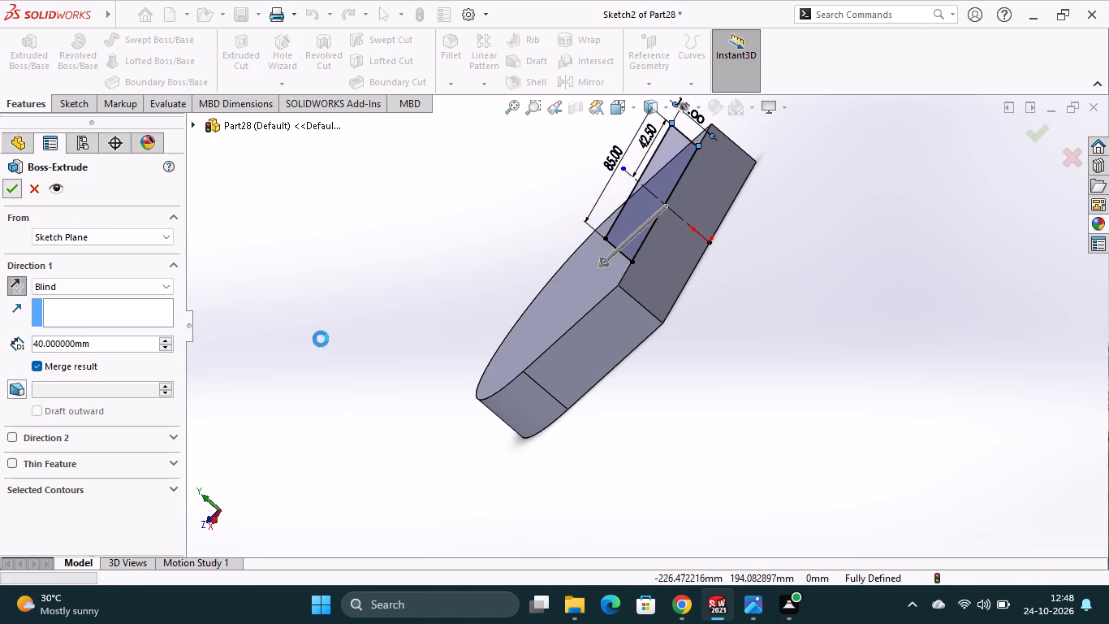
{"action": "left_click", "coordinate": [422, 369]}
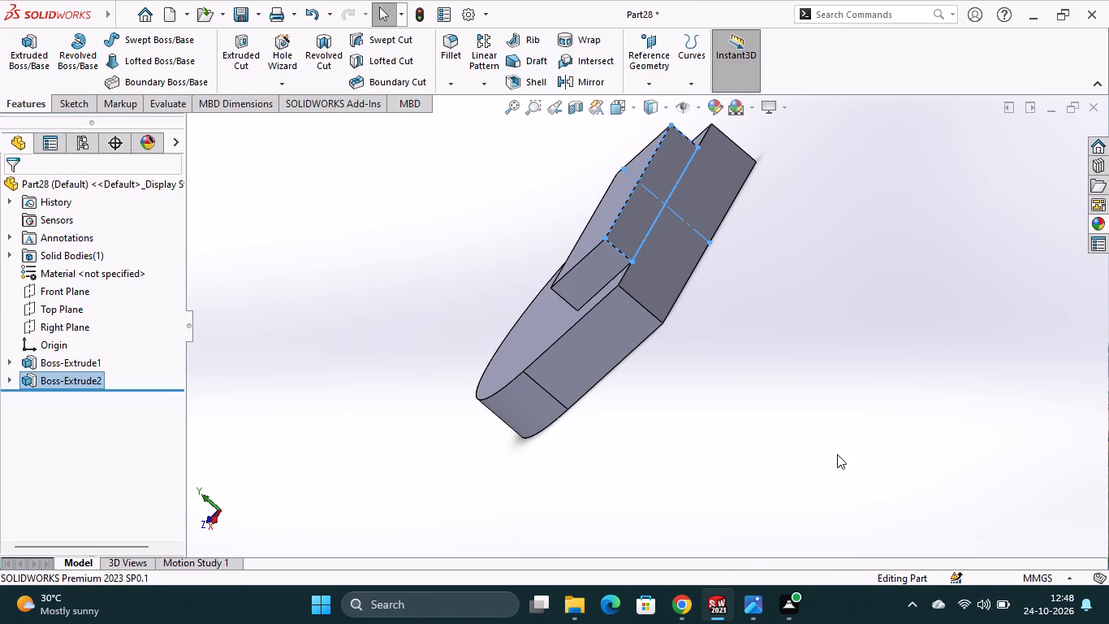
Start a sketch on the raised block's top face and draw a 130 mm centerline from the flat edge's midpoint to the base arc's midpoint.
{"action": "middle_click_drag", "start_coordinate": [837, 453], "coordinate": [903, 465]}
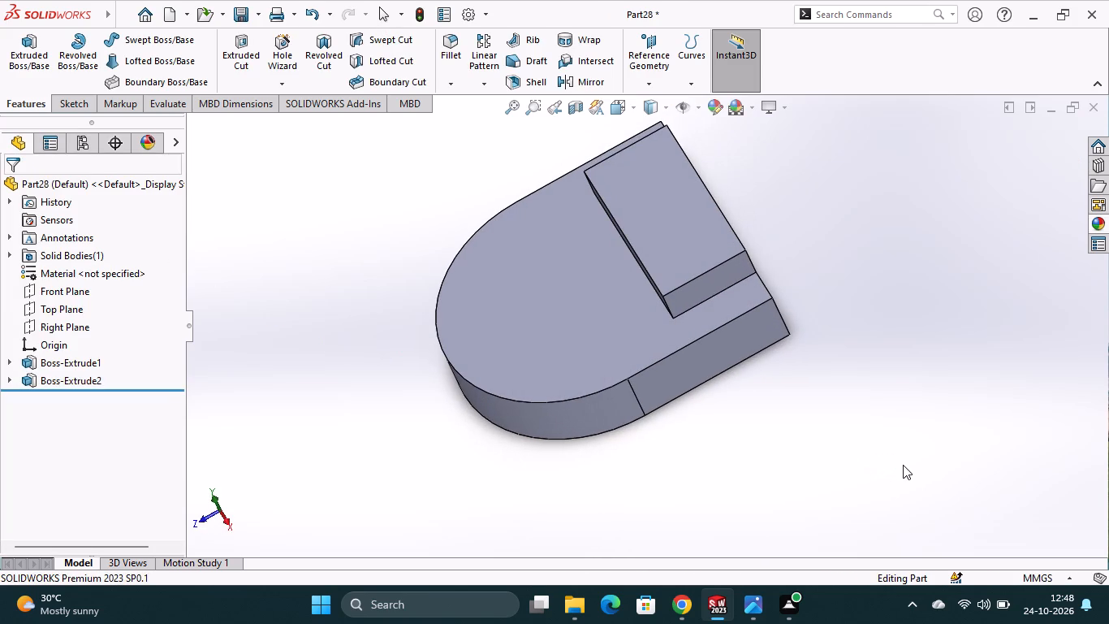
{"action": "left_click", "coordinate": [659, 219]}
{"action": "left_click", "coordinate": [731, 179]}
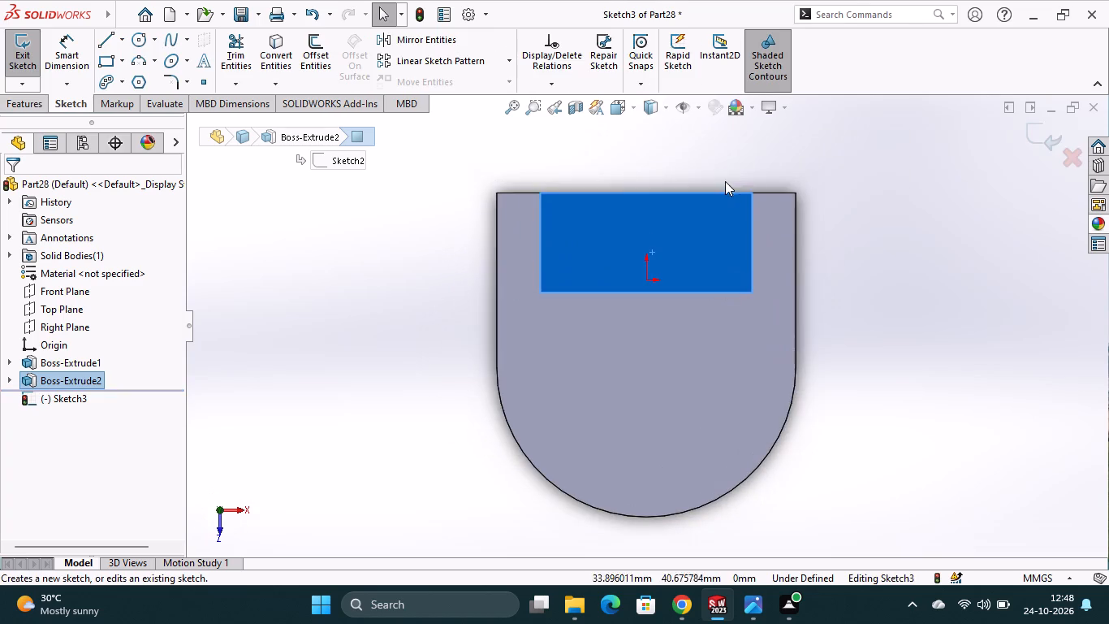
{"action": "left_click", "coordinate": [118, 39]}
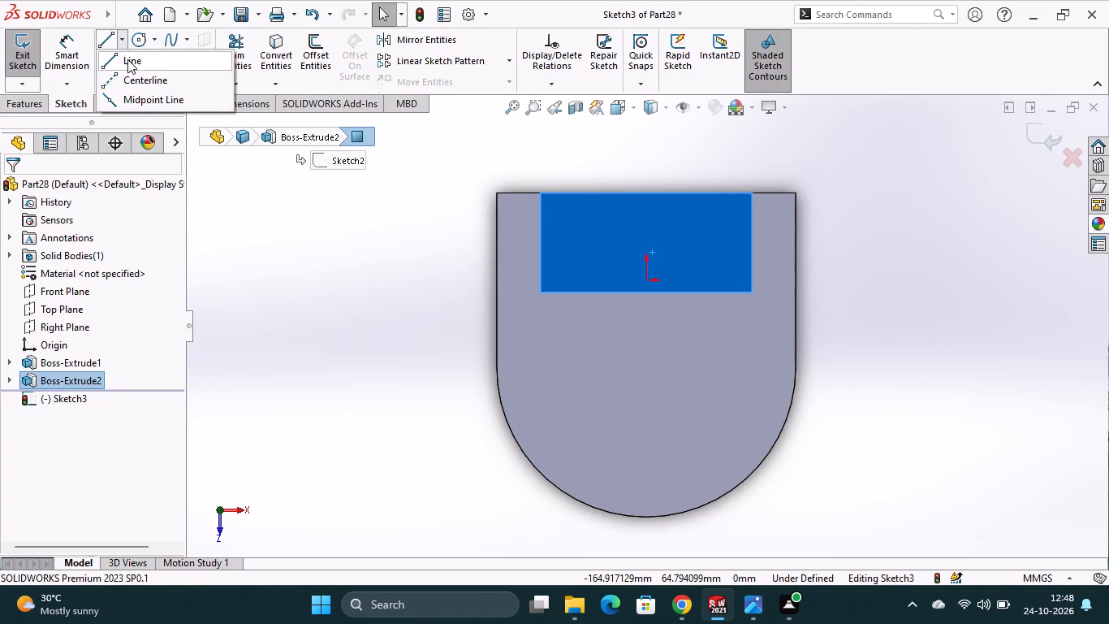
{"action": "left_click", "coordinate": [126, 80]}
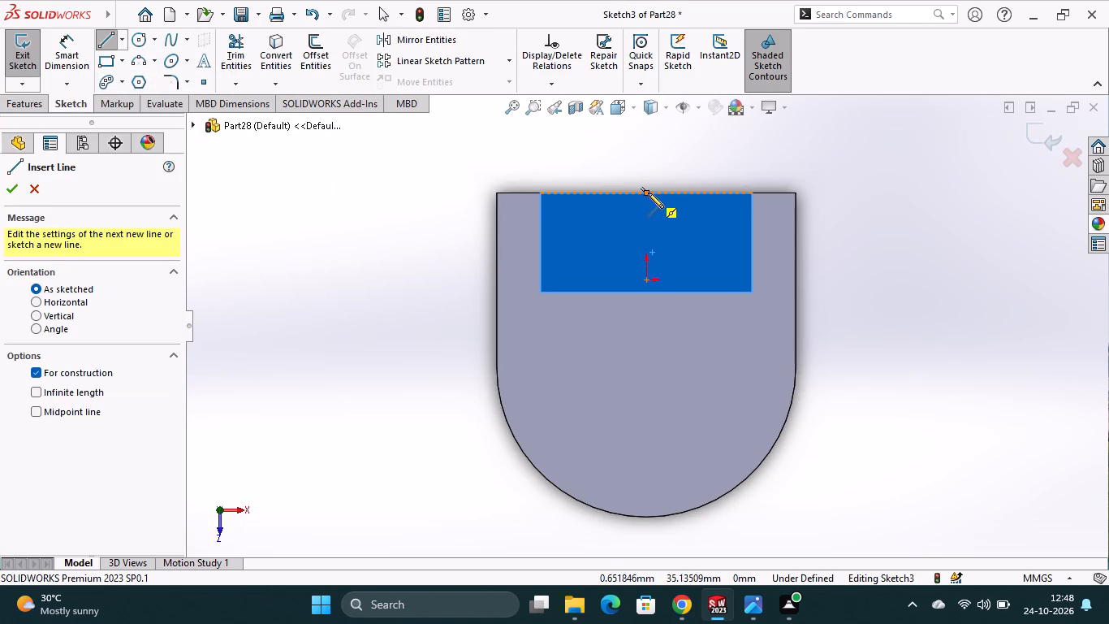
{"action": "left_click", "coordinate": [648, 192]}
{"action": "left_click", "coordinate": [647, 518]}
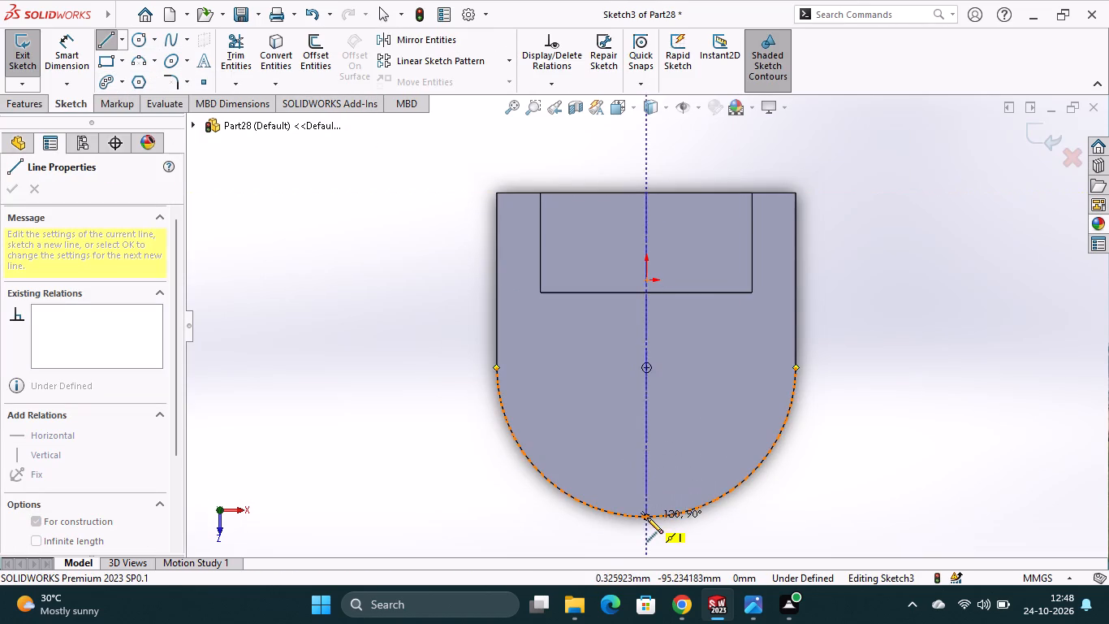
{"action": "key", "text": "Escape"}
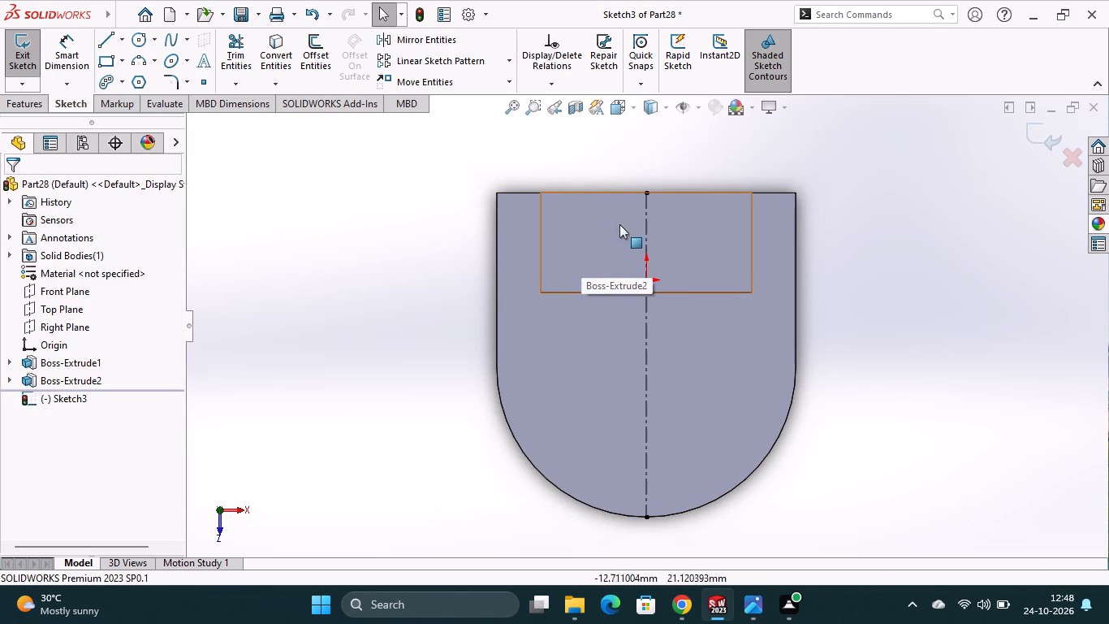
Draw a horizontal centerline about 48 mm long across the vertical centerline, within the raised block's face.
{"action": "left_click", "coordinate": [123, 46]}
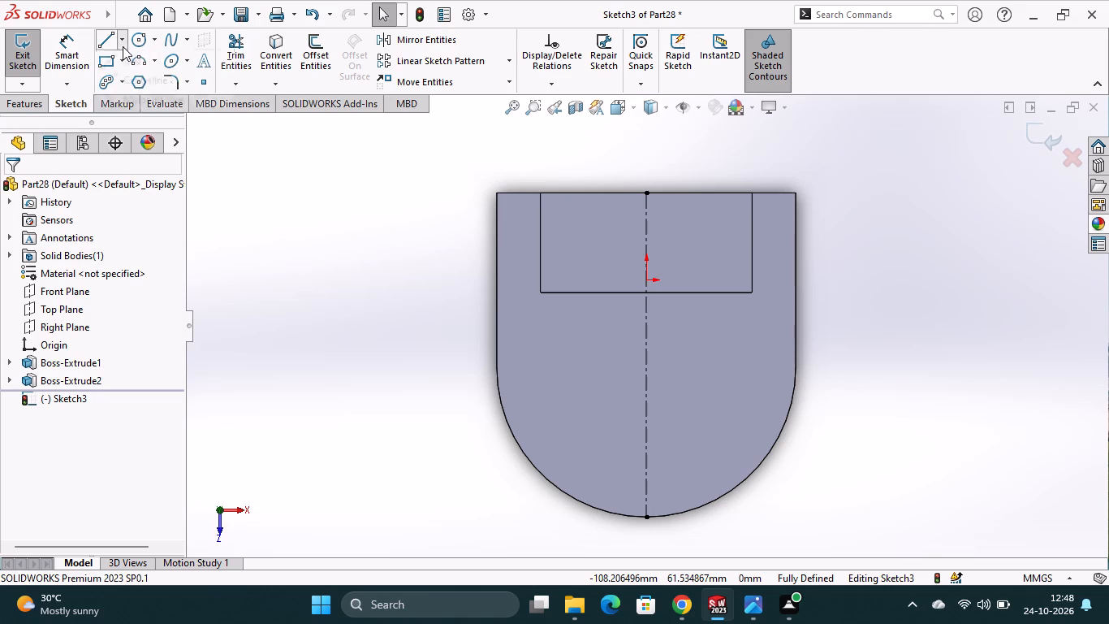
{"action": "left_click", "coordinate": [122, 83]}
{"action": "left_click", "coordinate": [580, 249]}
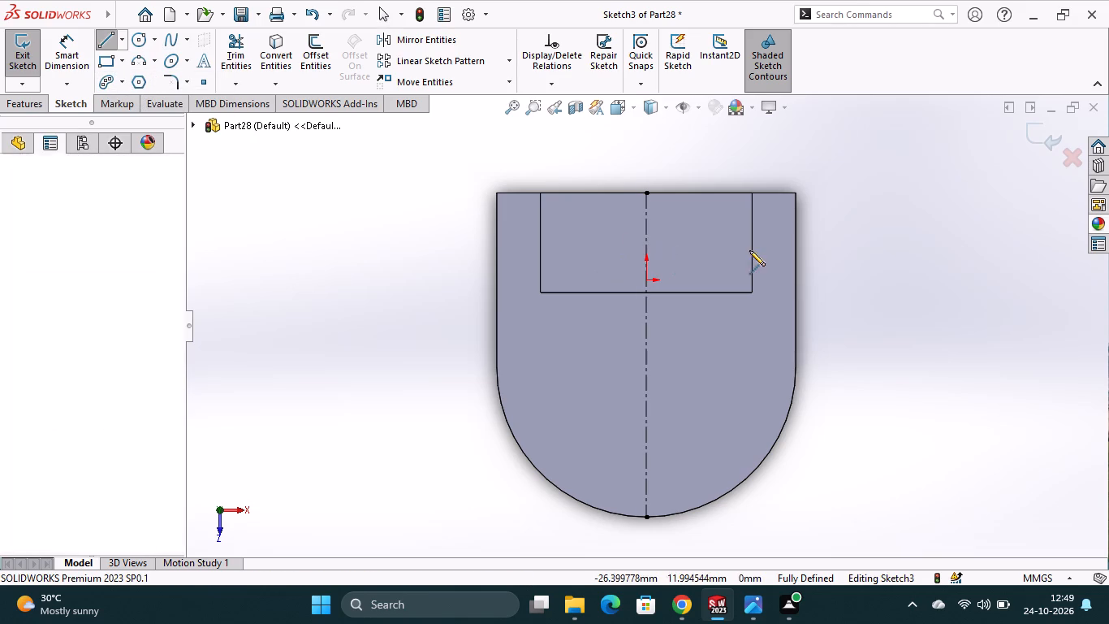
{"action": "left_click", "coordinate": [699, 246]}
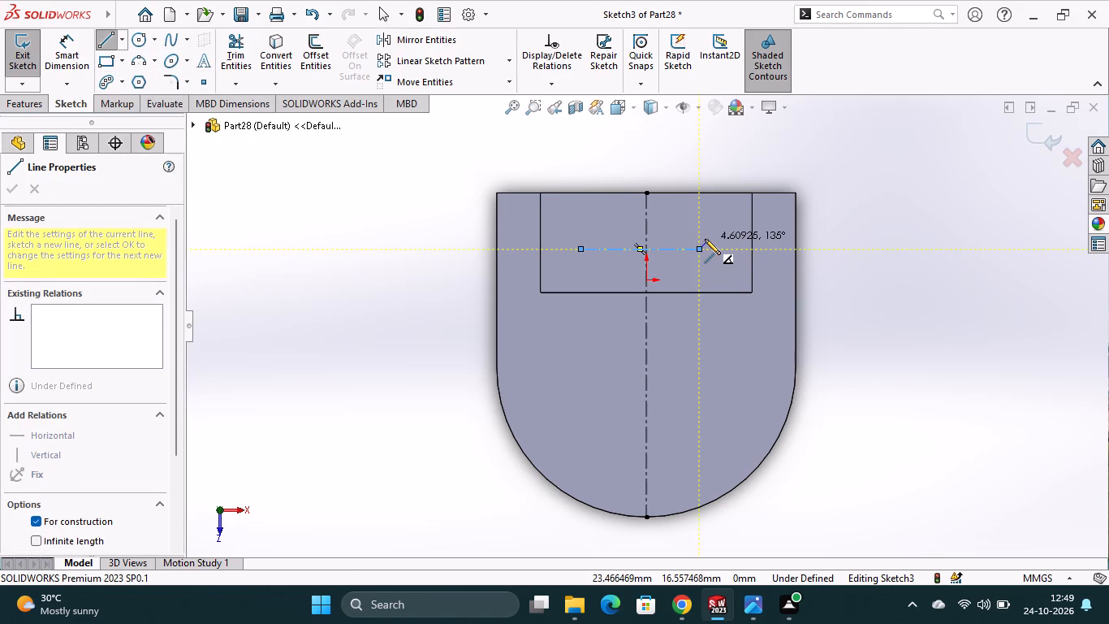
{"action": "key", "text": "Escape"}
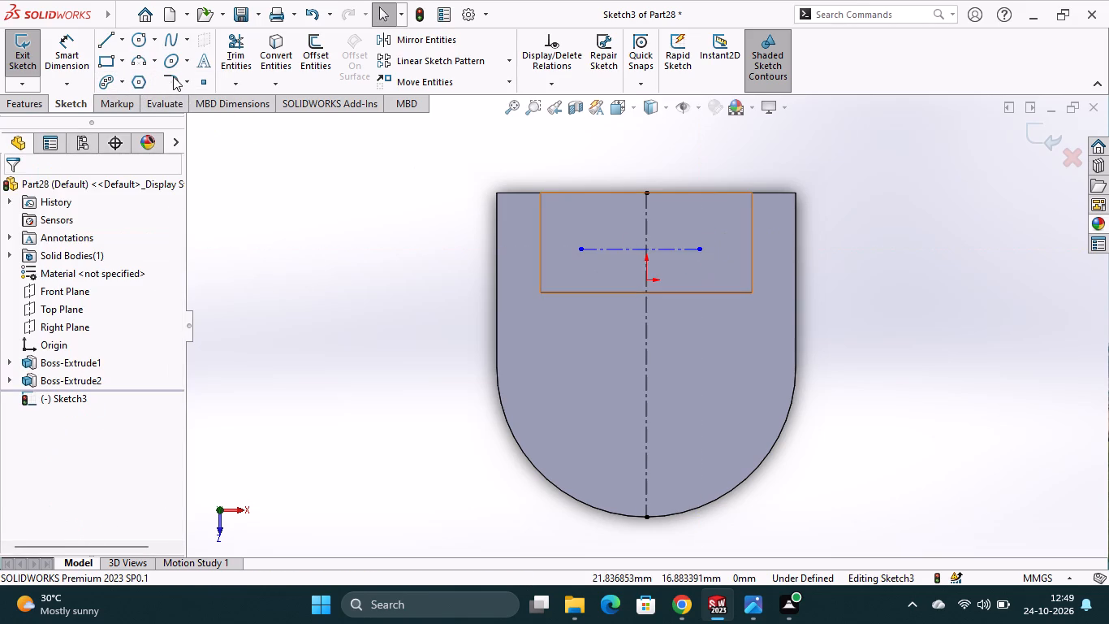
Sketch a circle of about 11 mm radius centred where the two centerlines cross.
{"action": "left_click", "coordinate": [140, 35]}
{"action": "scroll", "coordinate": [640, 262], "scroll_direction": "down", "scroll_amount": 2}
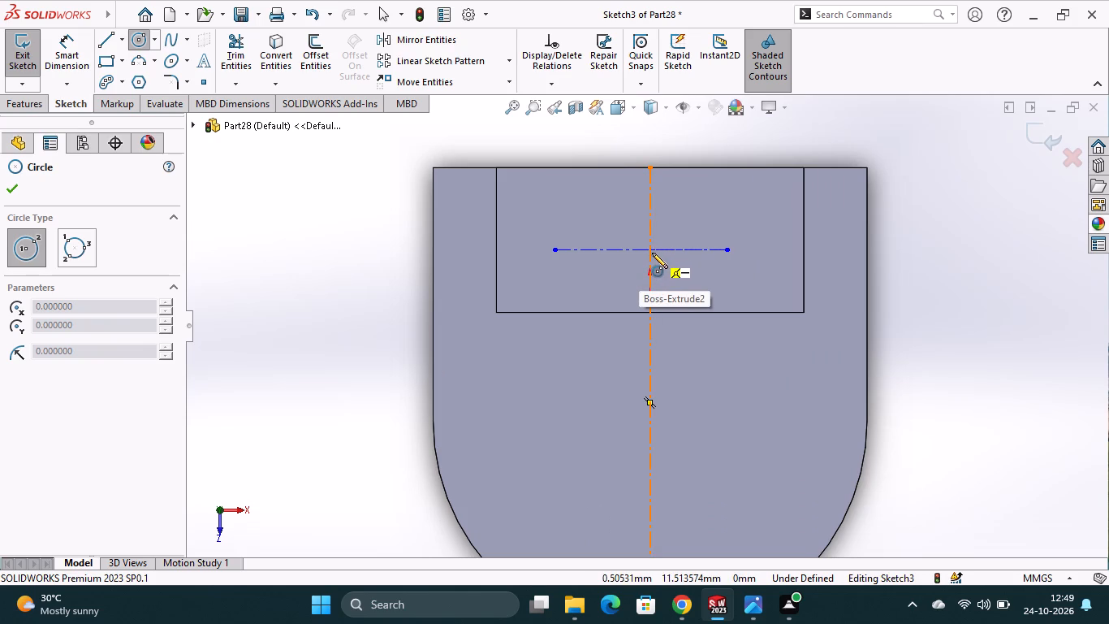
{"action": "left_click", "coordinate": [649, 248]}
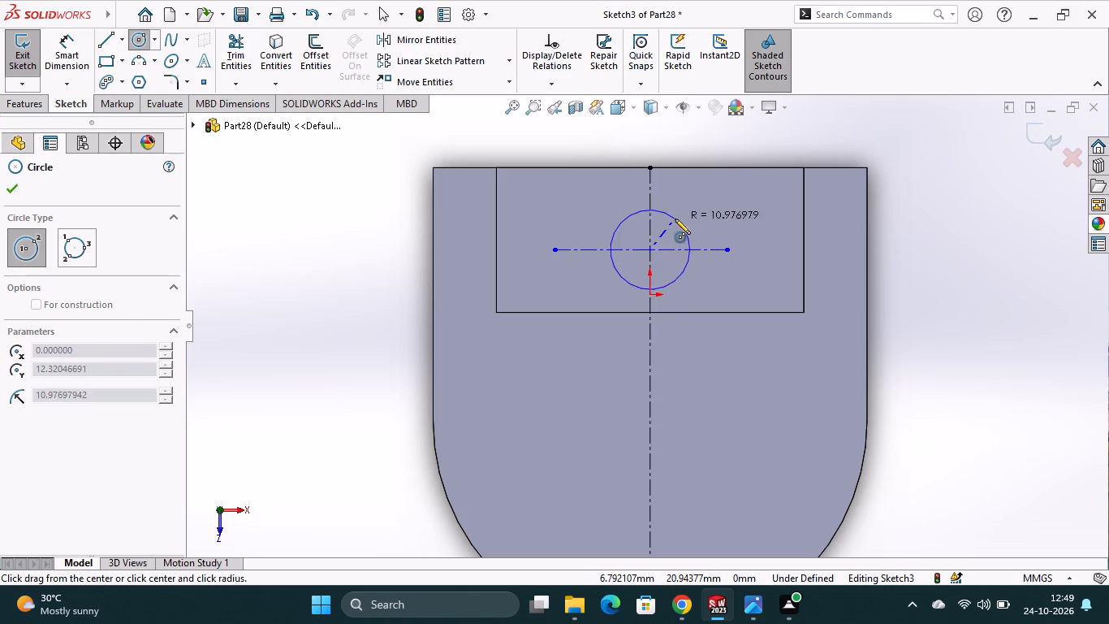
{"action": "left_click", "coordinate": [675, 219]}
{"action": "key", "text": "Escape"}
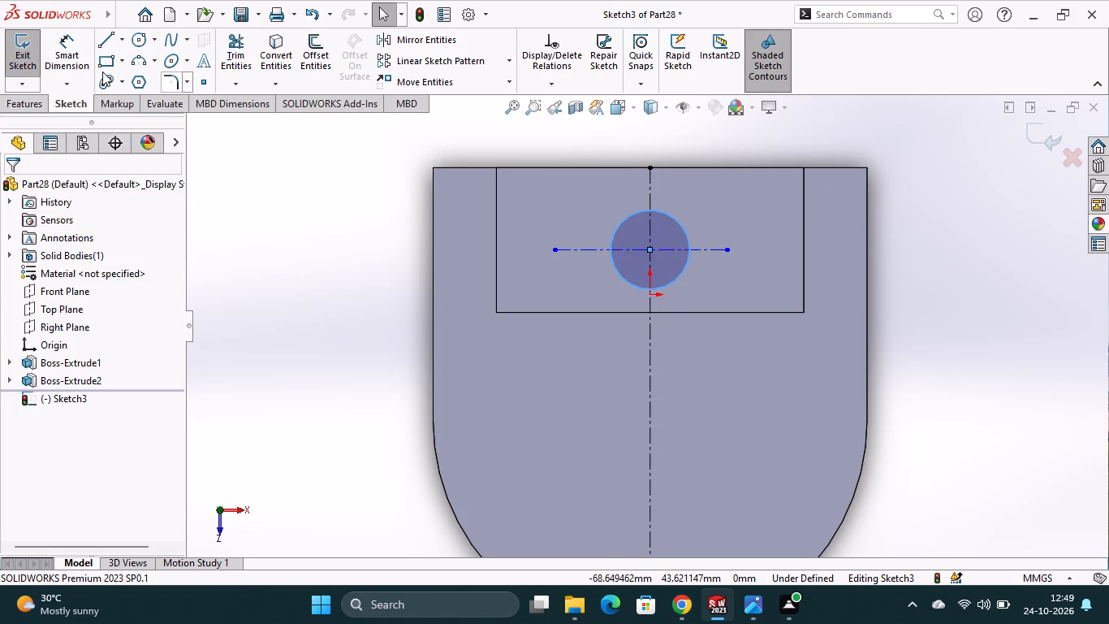
Dimension the distance from the horizontal centerline to the block's edge on the flat end as 20 mm.
{"action": "left_click", "coordinate": [70, 52]}
{"action": "left_click", "coordinate": [720, 249]}
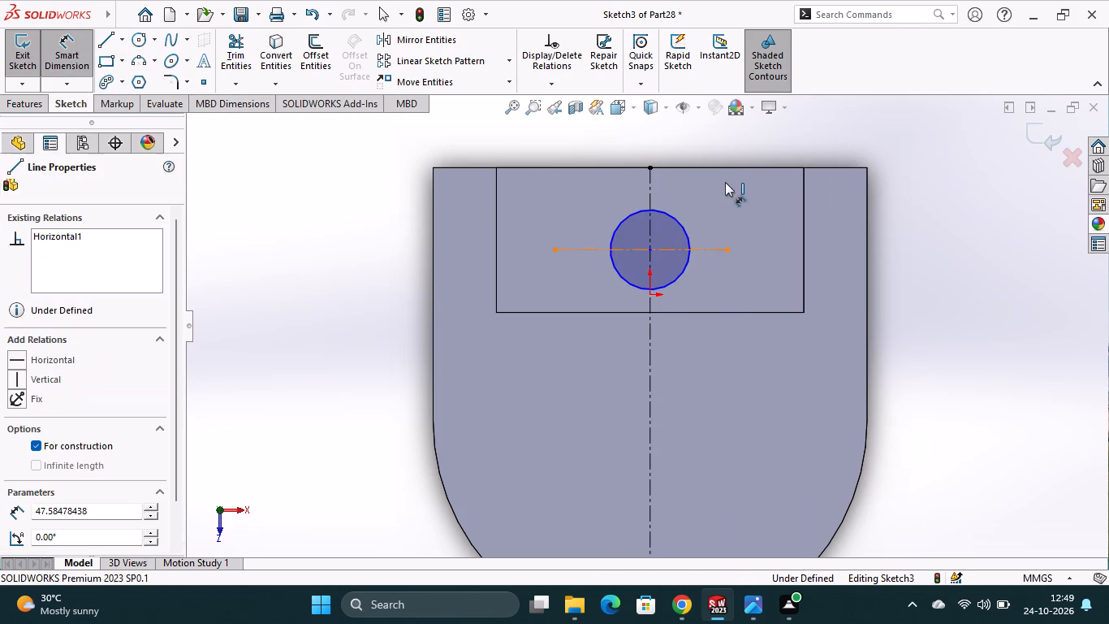
{"action": "left_click", "coordinate": [728, 168]}
{"action": "left_click", "coordinate": [927, 219]}
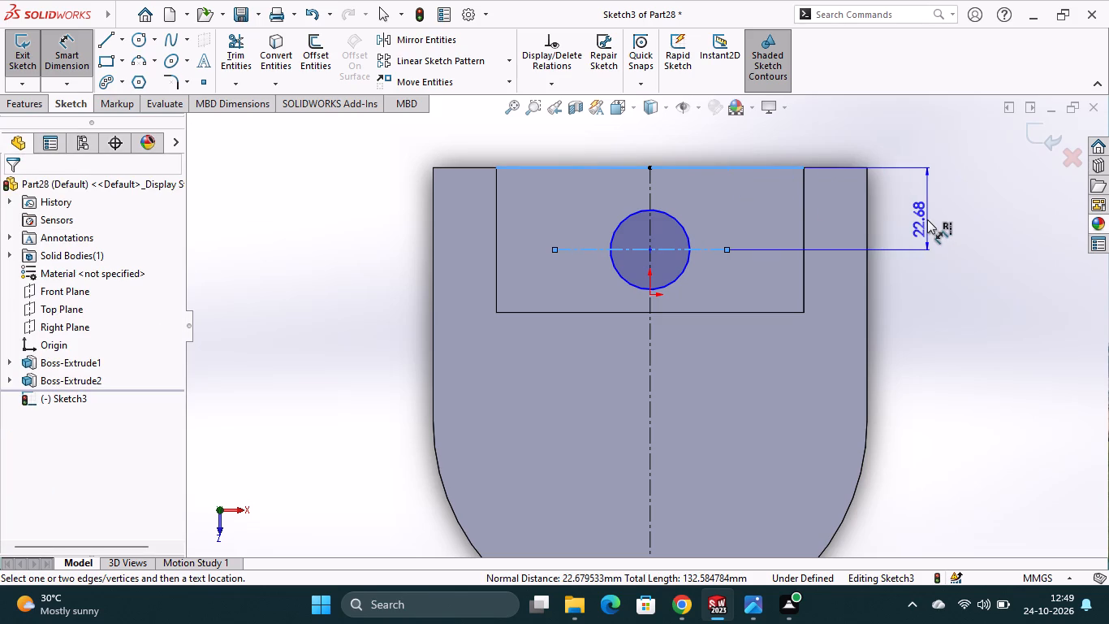
{"action": "key", "text": "2"}
{"action": "key", "text": "9"}
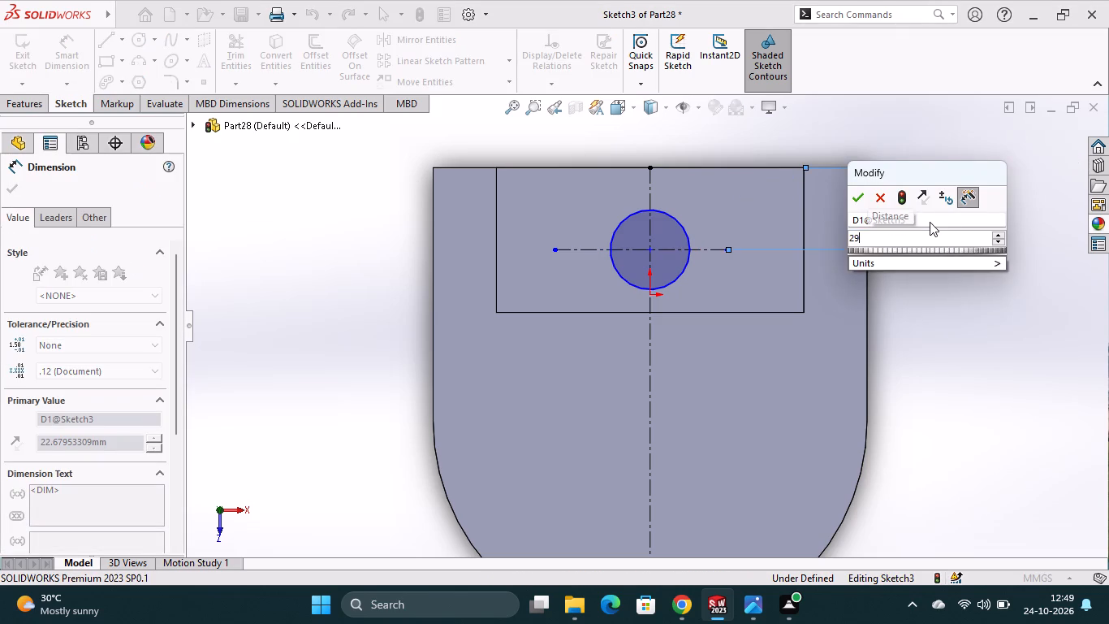
{"action": "key", "text": "BackSpace"}
{"action": "key", "text": "0"}
{"action": "key", "text": "Return"}
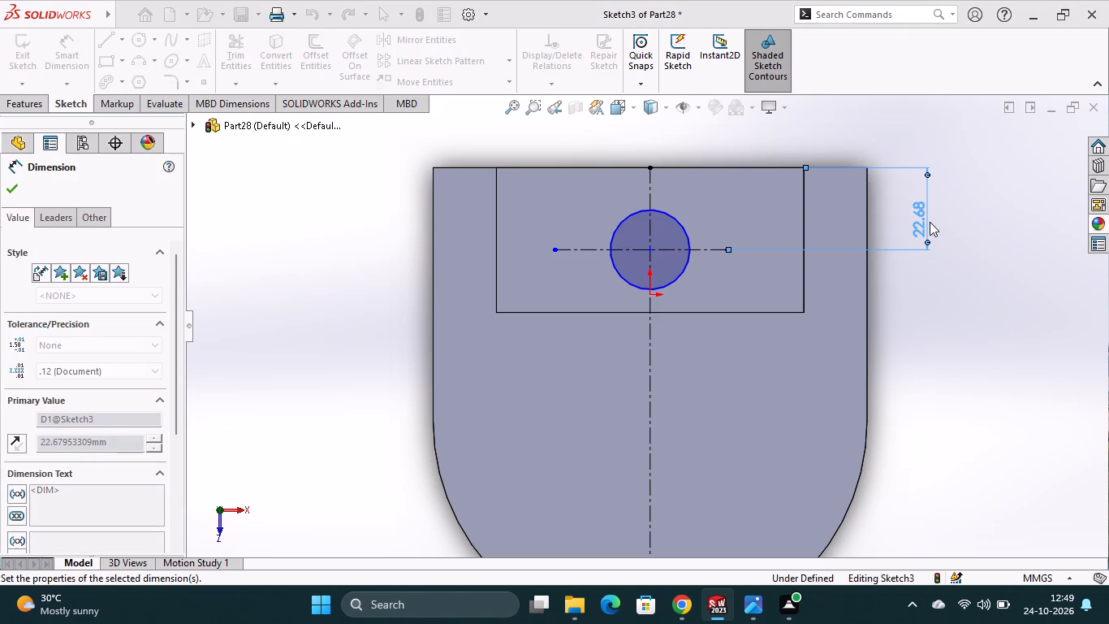
Dimension the circle's diameter as 10 mm.
{"action": "left_click", "coordinate": [673, 216]}
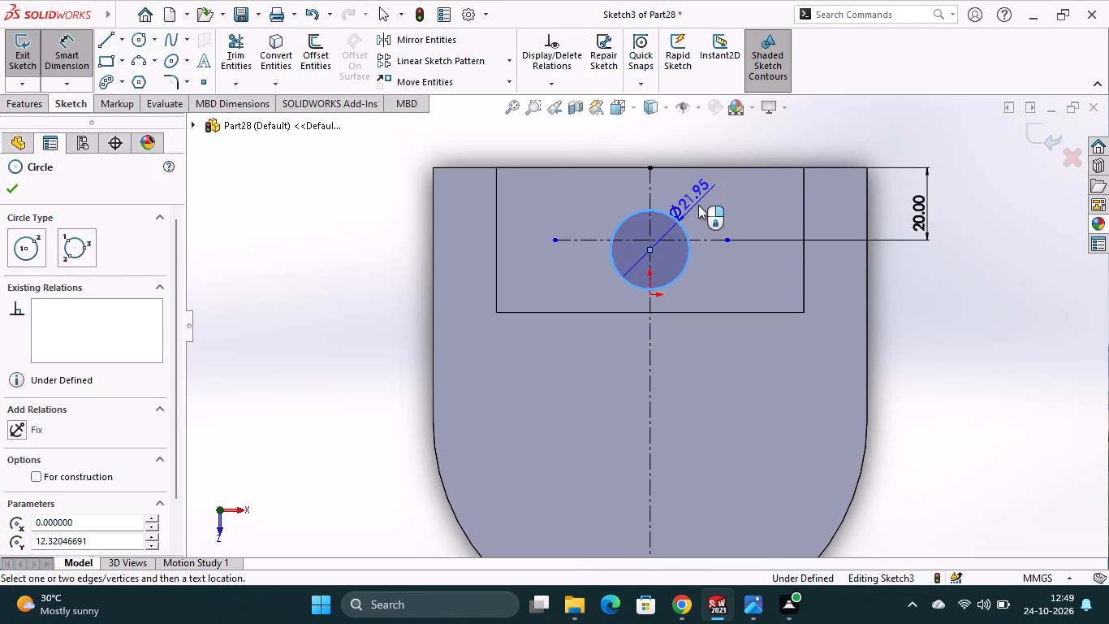
{"action": "left_click", "coordinate": [700, 205]}
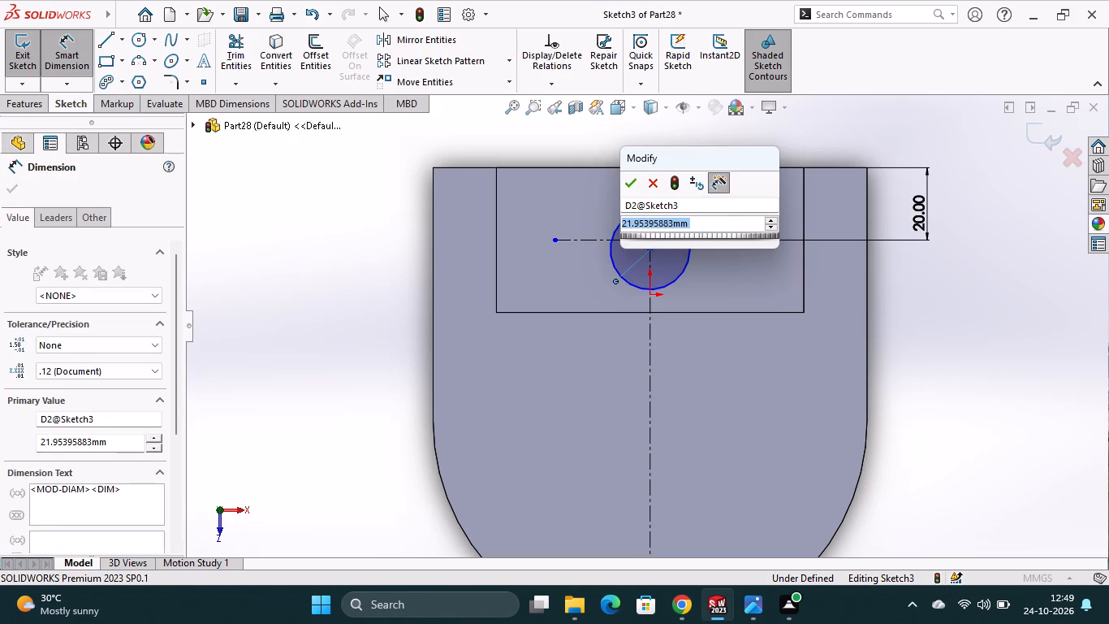
{"action": "type", "text": "10"}
{"action": "key", "text": "Return"}
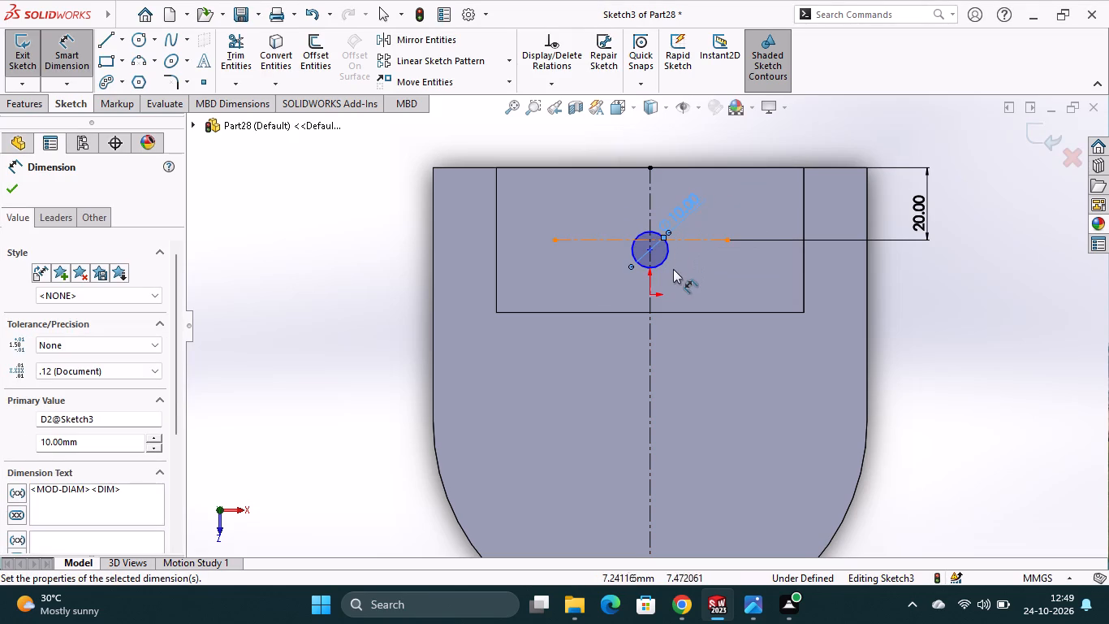
Dimension the distance from the circle's centre to the block's edge on the flat end as 20 mm.
{"action": "scroll", "coordinate": [671, 275], "scroll_direction": "down", "scroll_amount": 2}
{"action": "left_click", "coordinate": [641, 245]}
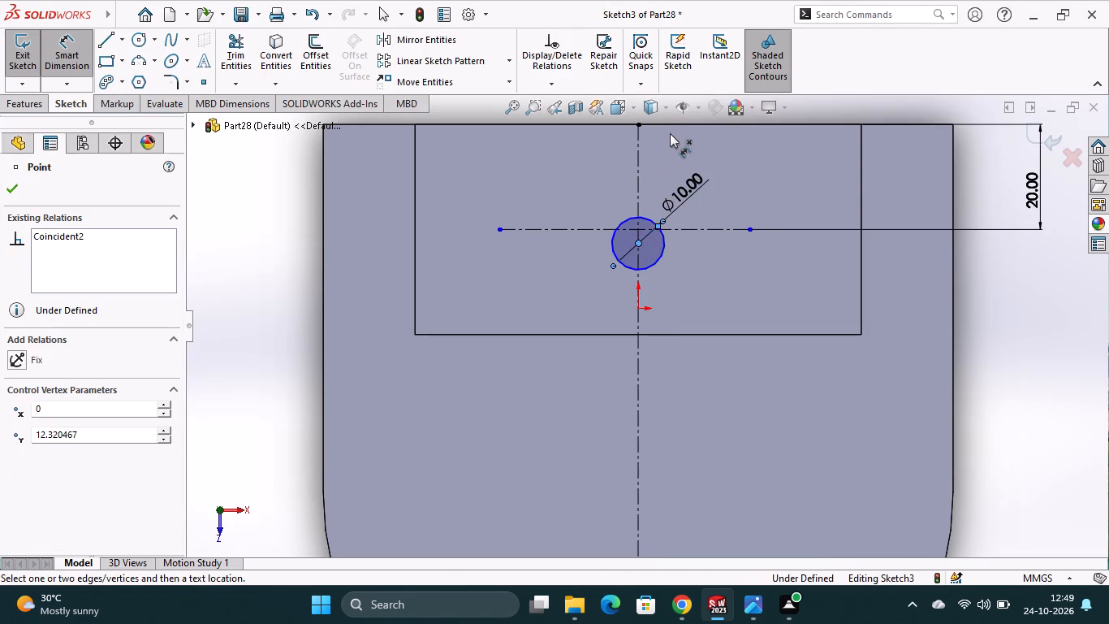
{"action": "left_click", "coordinate": [673, 123]}
{"action": "left_click", "coordinate": [986, 209]}
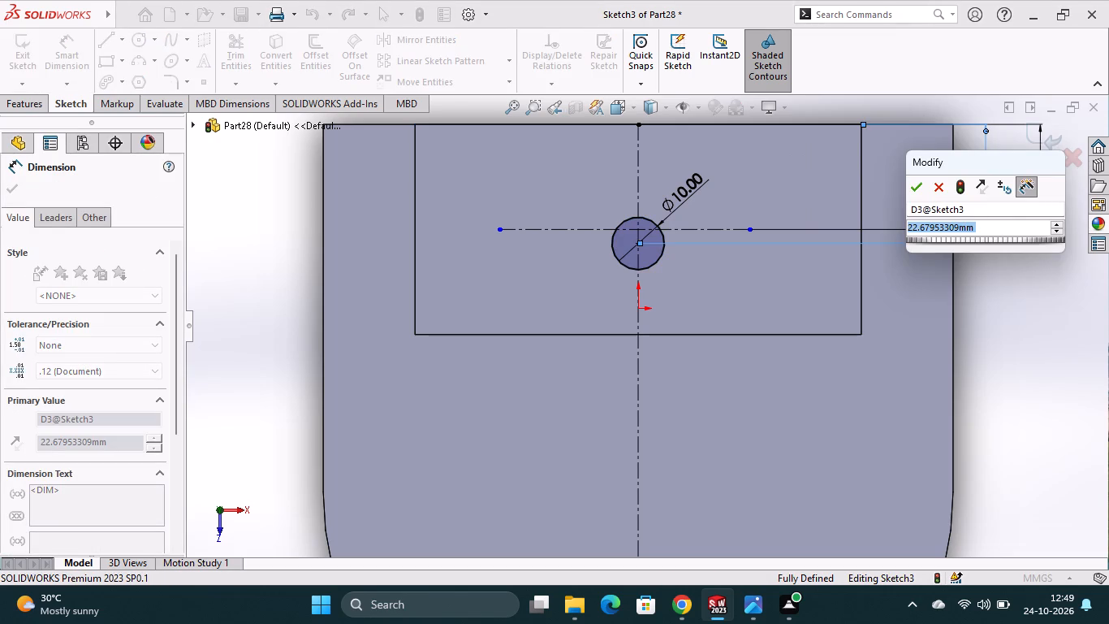
{"action": "type", "text": "20"}
{"action": "key", "text": "Return"}
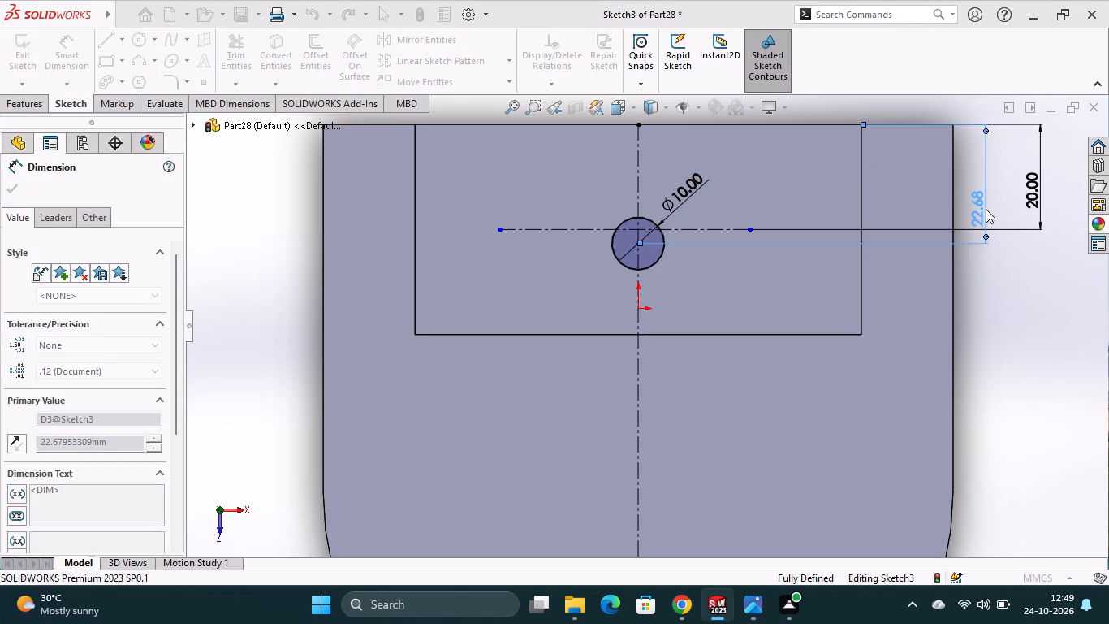
{"action": "scroll", "coordinate": [977, 247], "scroll_direction": "up", "scroll_amount": 1}
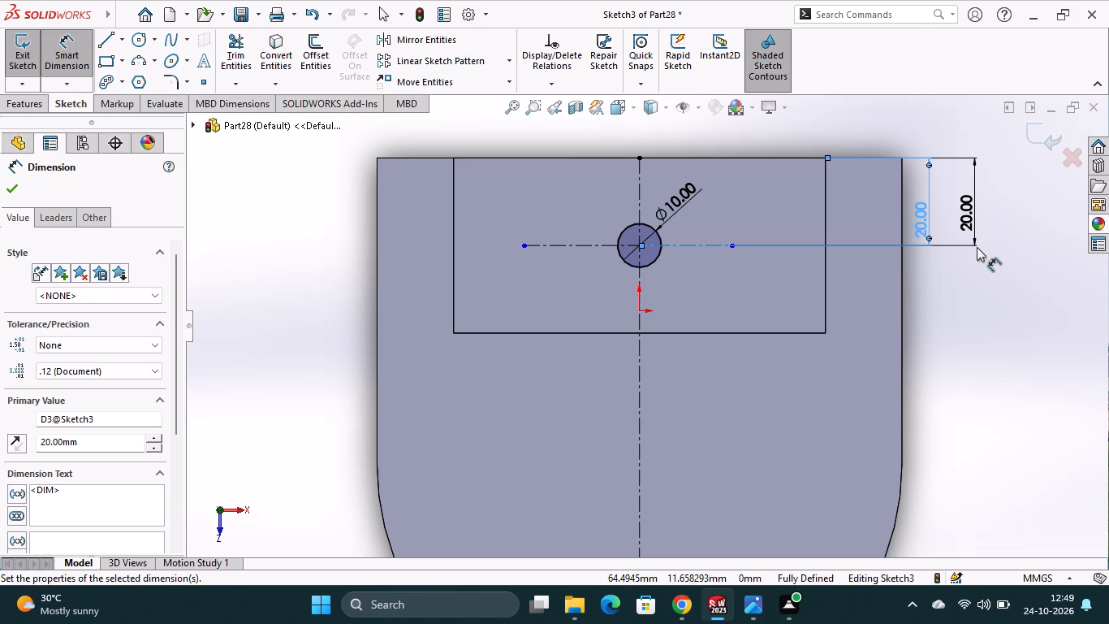
{"action": "scroll", "coordinate": [943, 279], "scroll_direction": "up", "scroll_amount": 1}
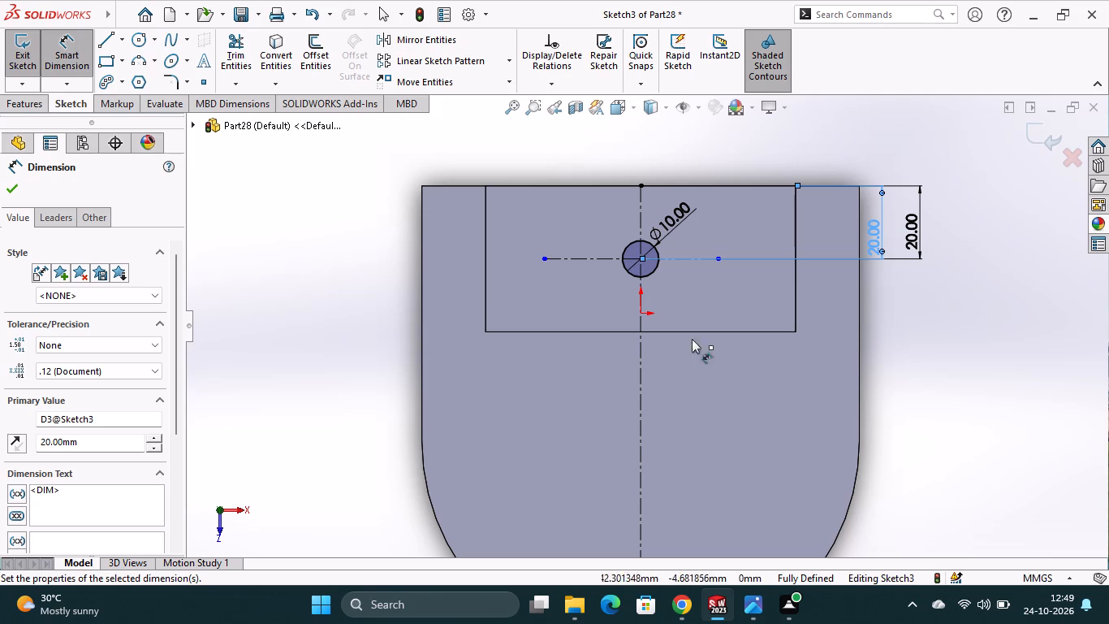
Sketch a horizontal centerline across the base, joining the two points where the straight sides meet the rounded end.
{"action": "left_click", "coordinate": [123, 39]}
{"action": "left_click", "coordinate": [132, 85]}
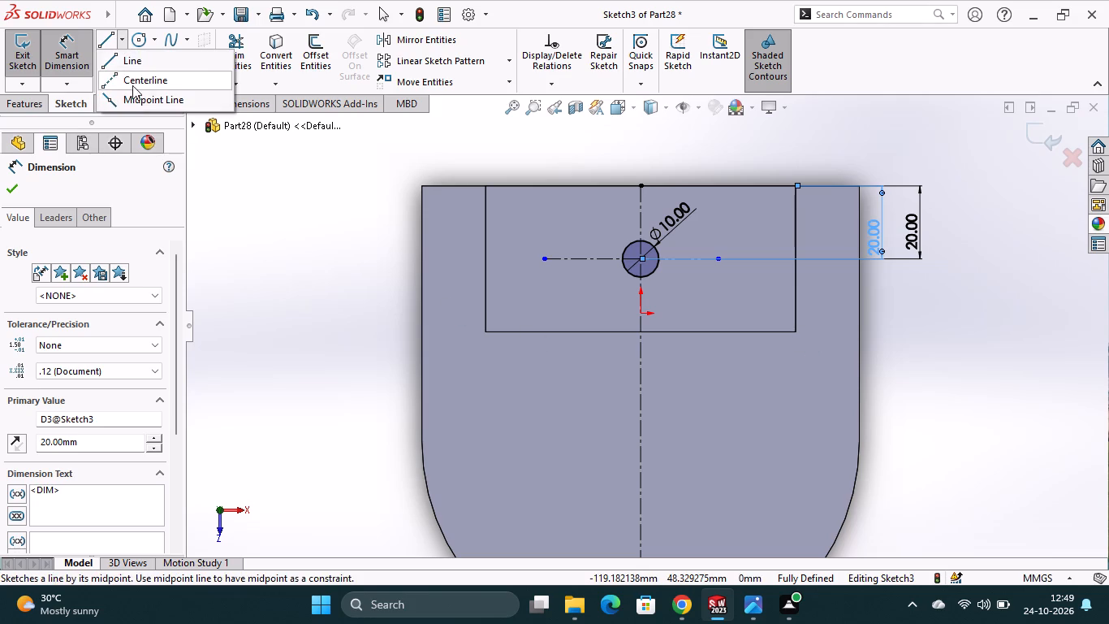
{"action": "scroll", "coordinate": [533, 376], "scroll_direction": "up", "scroll_amount": 1}
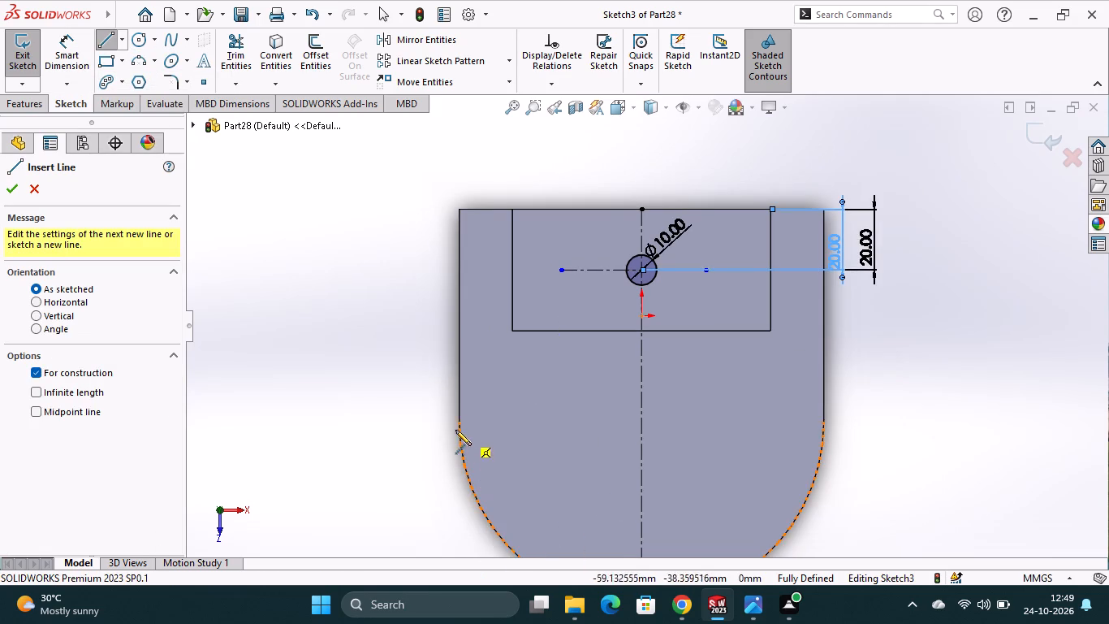
{"action": "left_click", "coordinate": [460, 421]}
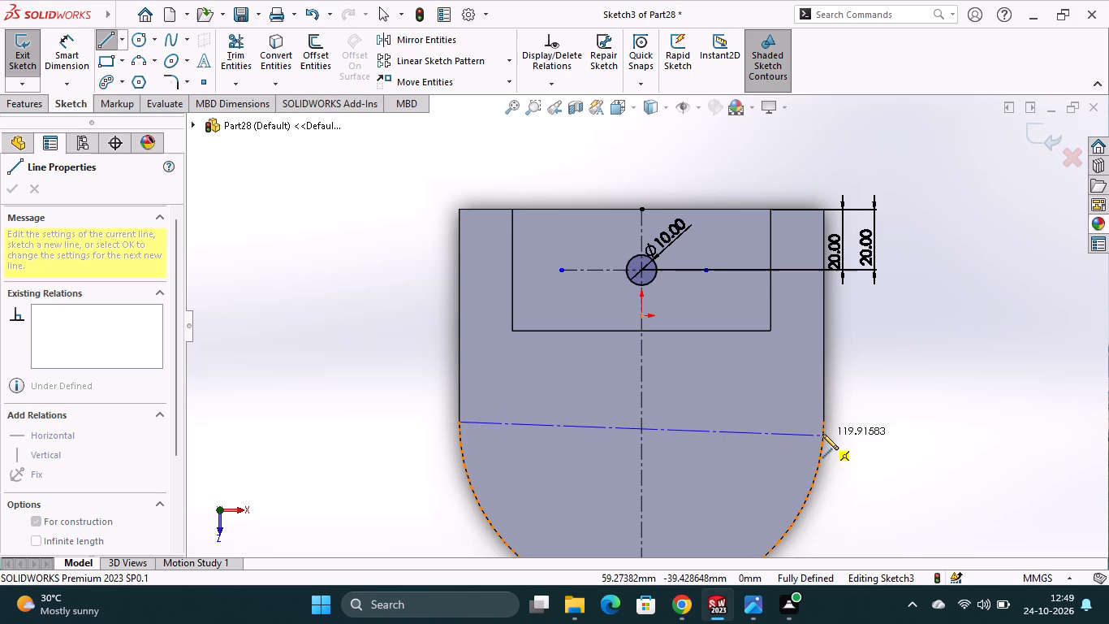
{"action": "left_click", "coordinate": [822, 422]}
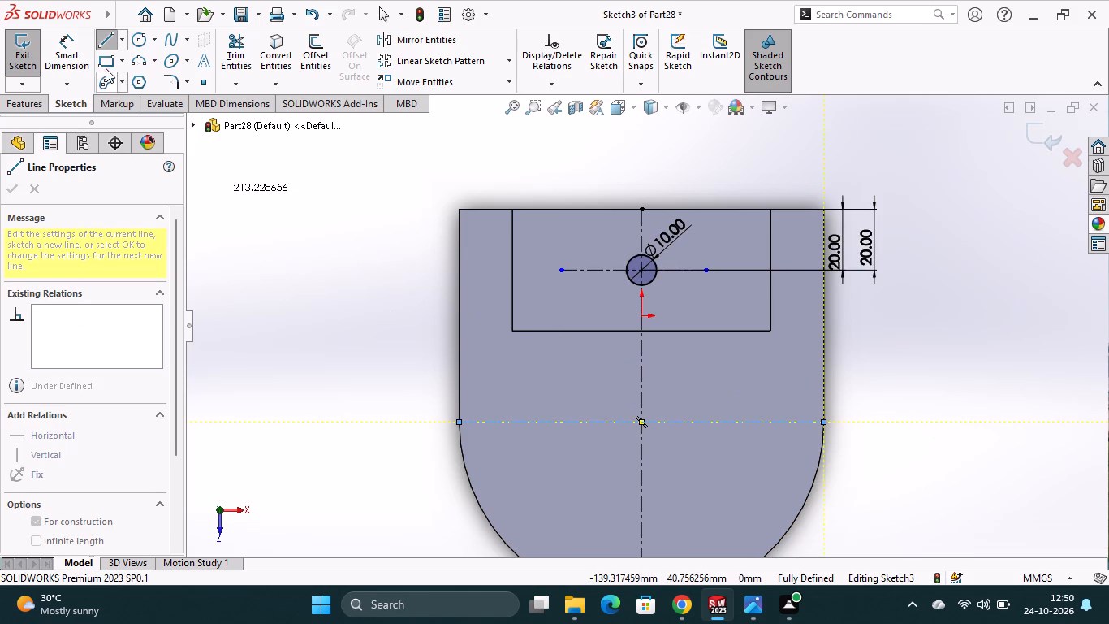
Sketch a circle of about 43 mm radius centred on the midpoint of the new horizontal centerline.
{"action": "left_click", "coordinate": [137, 40]}
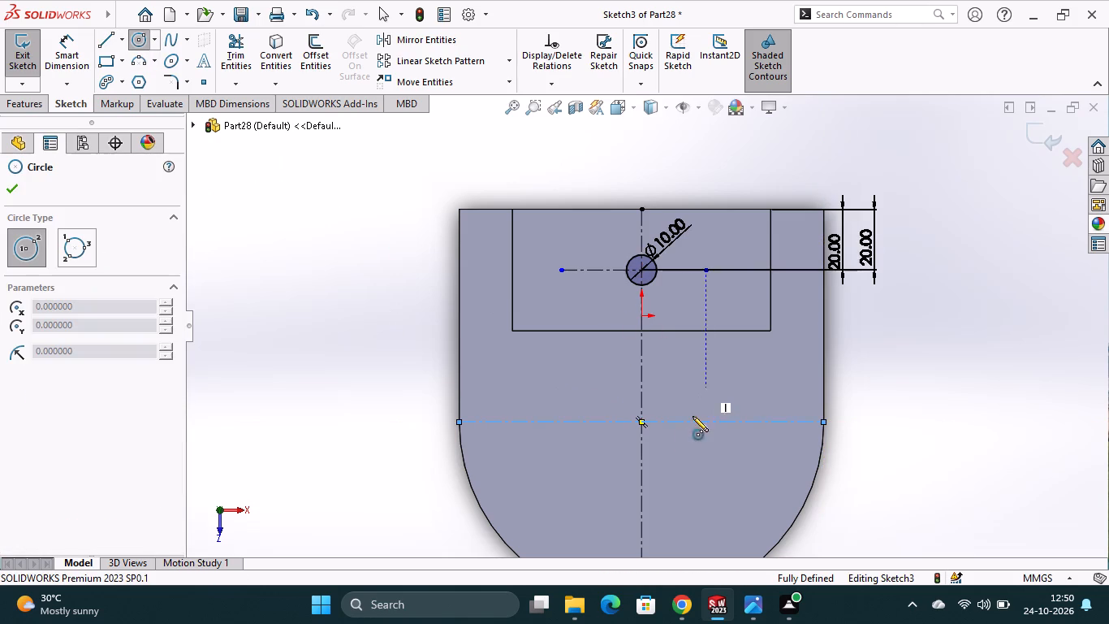
{"action": "left_click", "coordinate": [641, 420]}
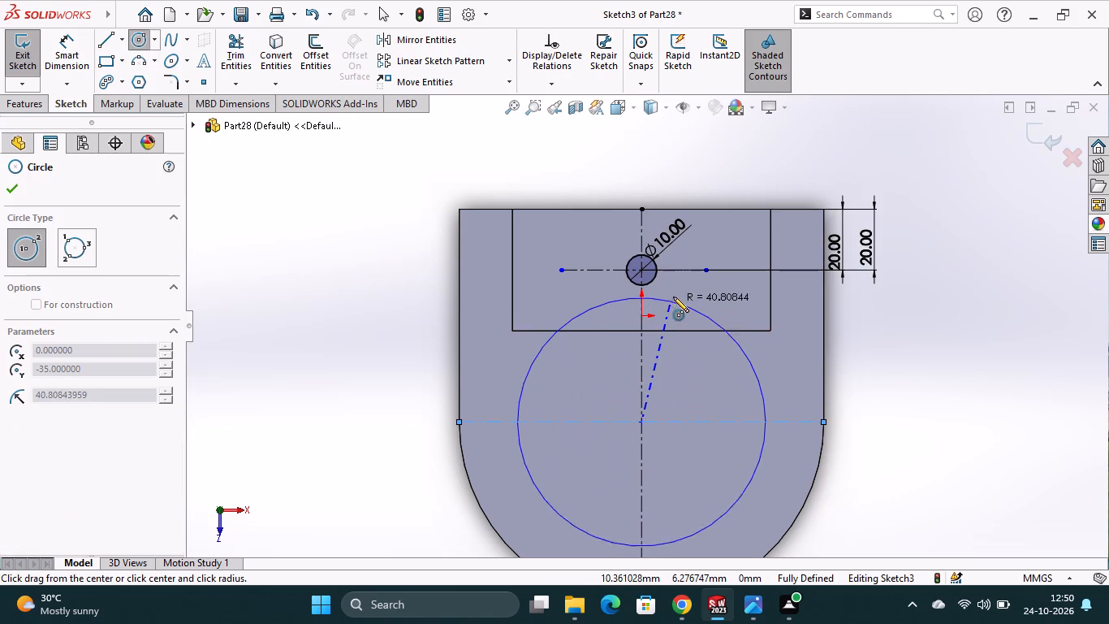
{"action": "left_click", "coordinate": [673, 297]}
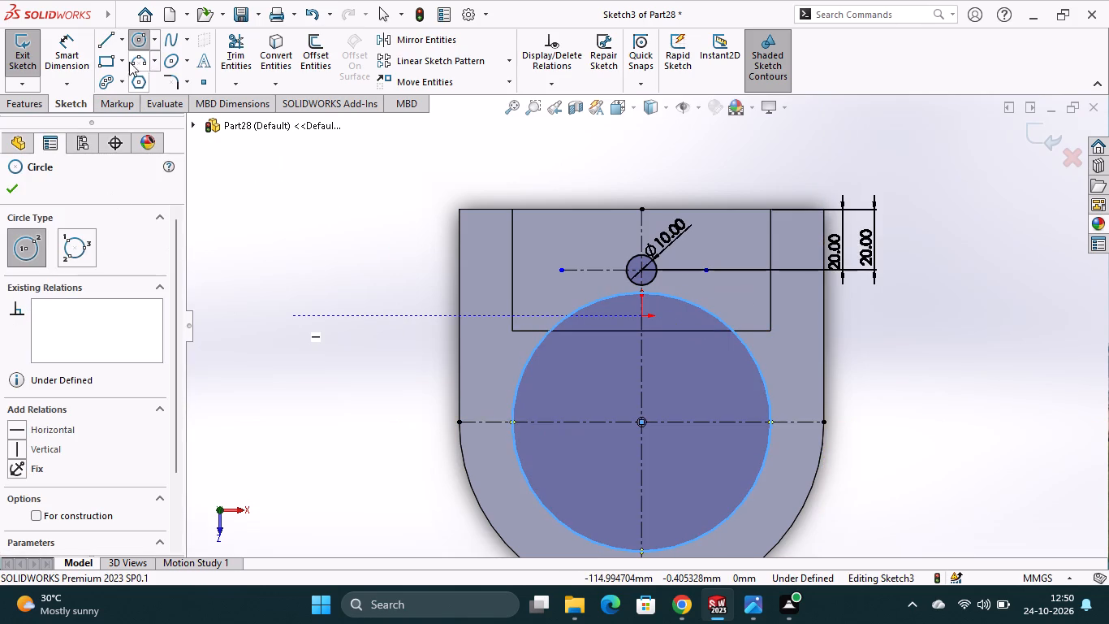
Dimension the large circle's diameter as 100 mm.
{"action": "left_click", "coordinate": [75, 54]}
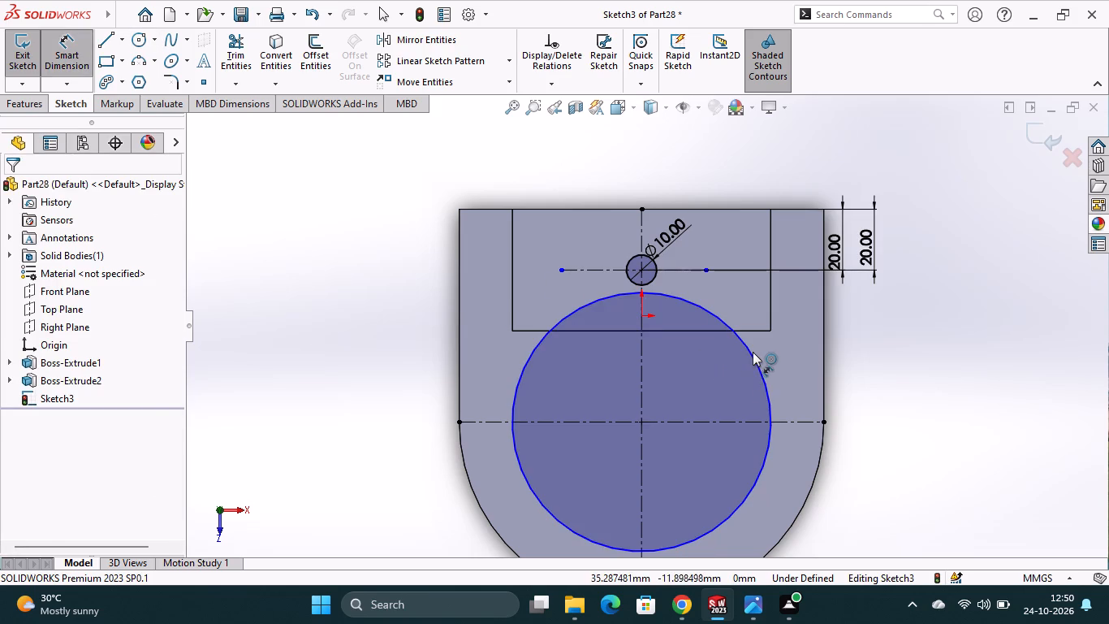
{"action": "left_click", "coordinate": [753, 352]}
{"action": "left_click", "coordinate": [782, 343]}
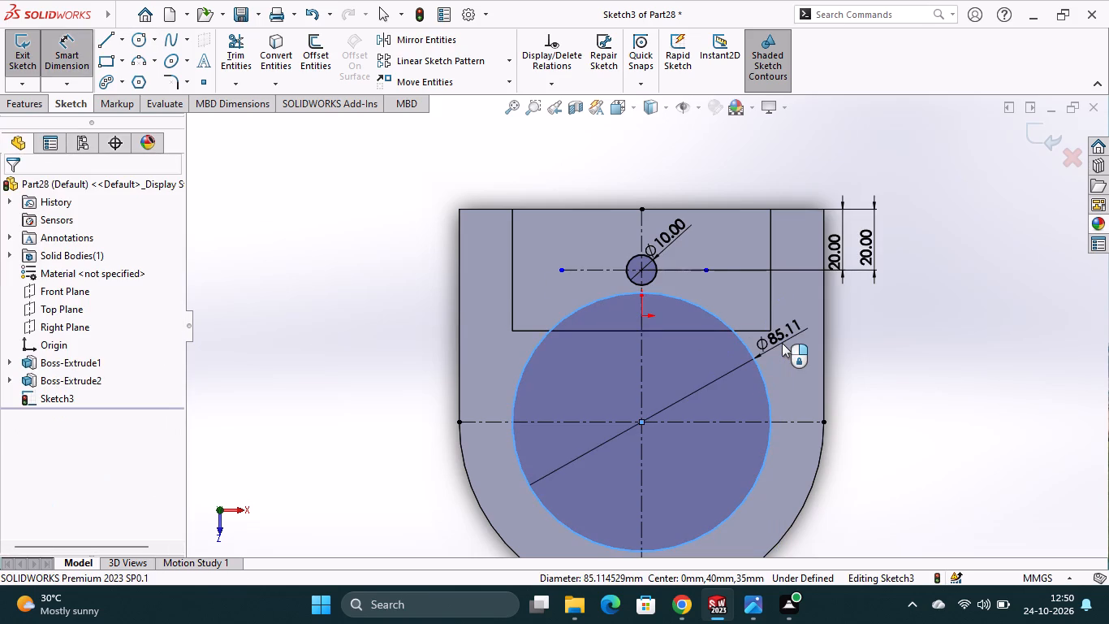
{"action": "type", "text": "100"}
{"action": "key", "text": "Return"}
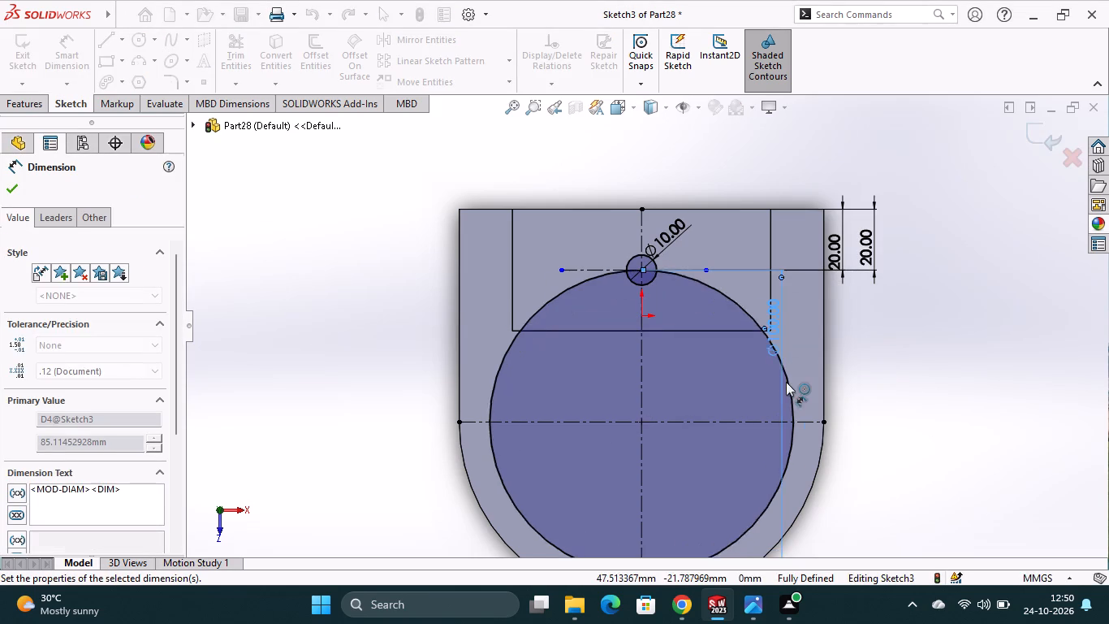
Sketch three small circles, about 7 to 10 mm in radius, centred on the 100 mm circle's two side quadrants and its rounded-end quadrant.
{"action": "scroll", "coordinate": [673, 438], "scroll_direction": "up", "scroll_amount": 1}
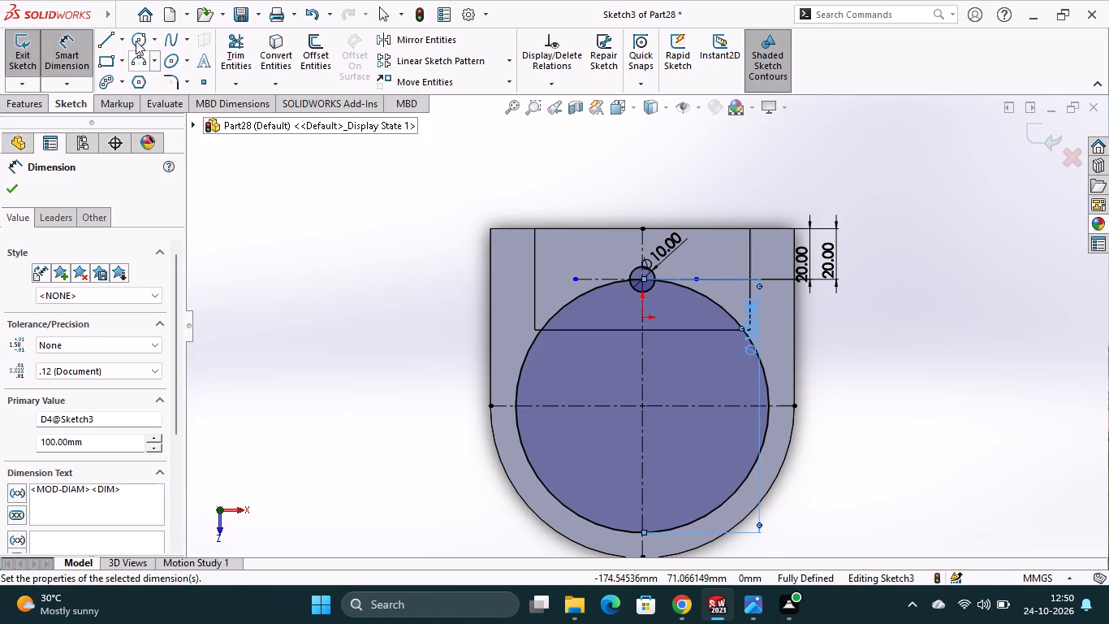
{"action": "left_click", "coordinate": [135, 41]}
{"action": "left_click", "coordinate": [515, 405]}
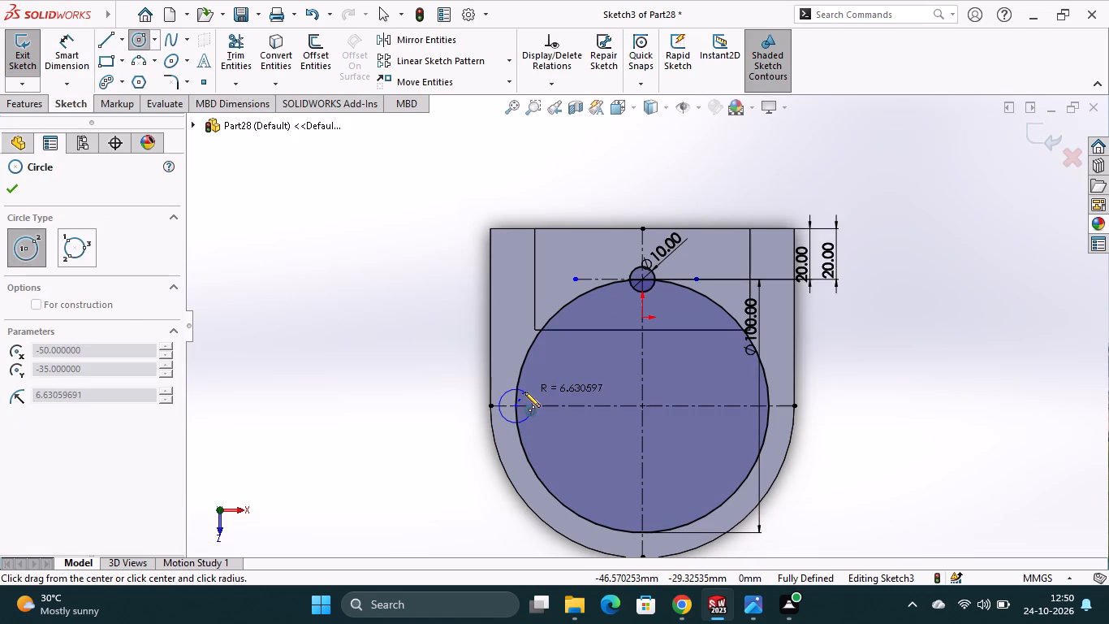
{"action": "left_click", "coordinate": [524, 392]}
{"action": "left_click", "coordinate": [769, 408]}
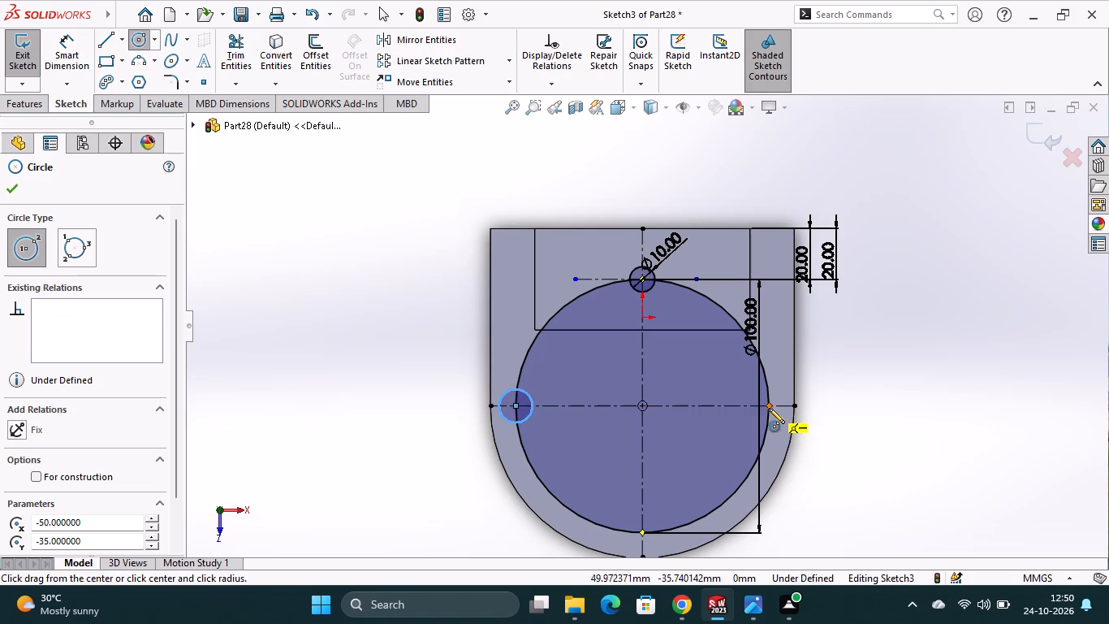
{"action": "left_click", "coordinate": [768, 431]}
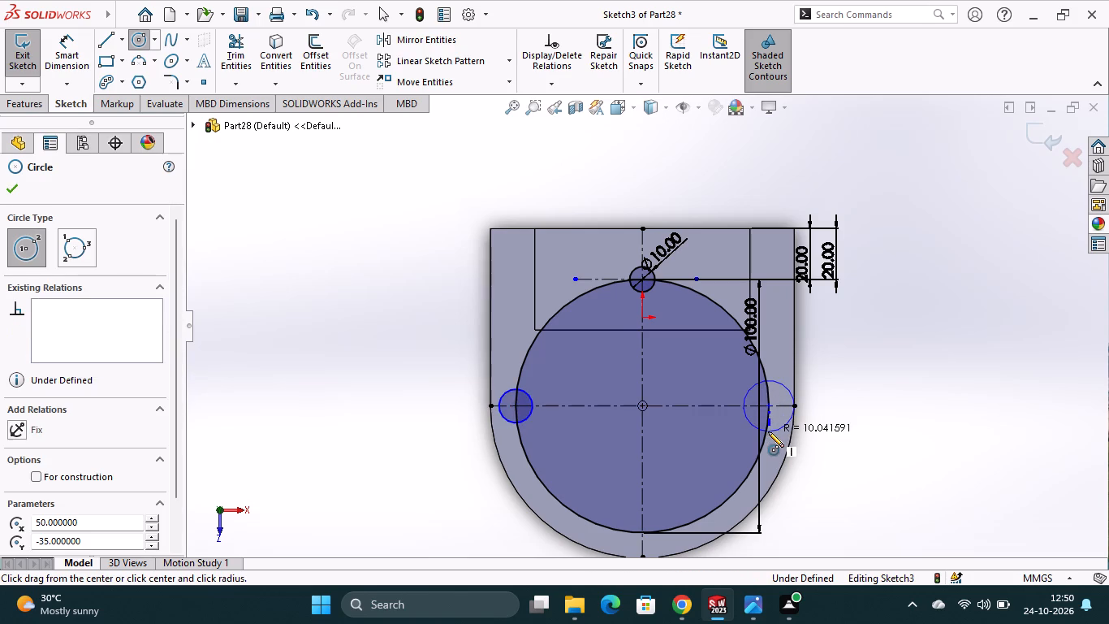
{"action": "key", "text": "Escape"}
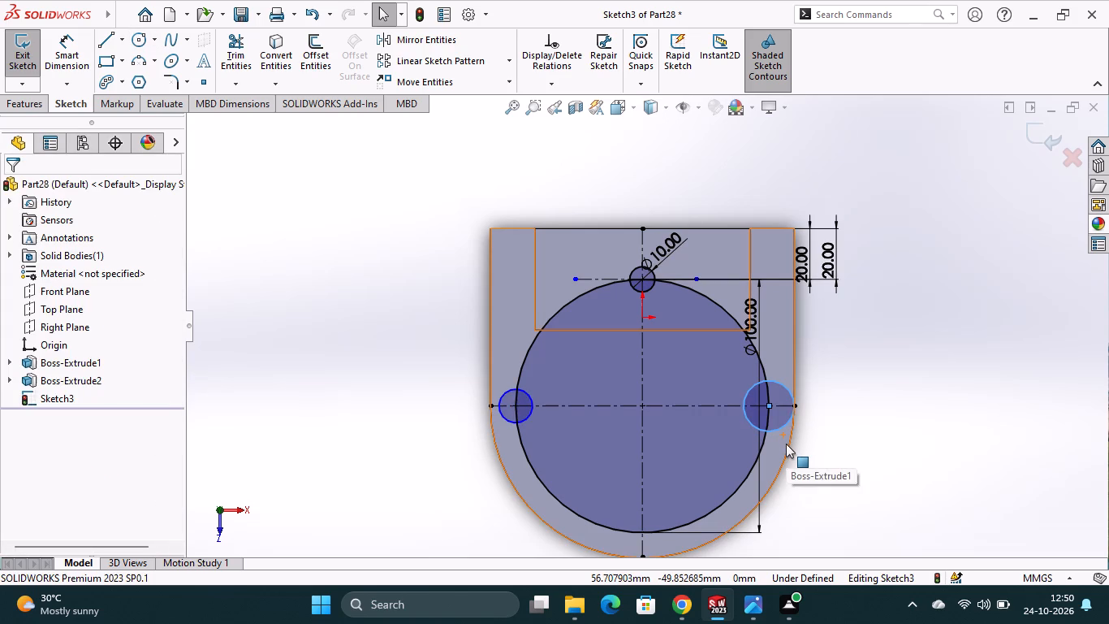
{"action": "scroll", "coordinate": [786, 444], "scroll_direction": "up", "scroll_amount": 1}
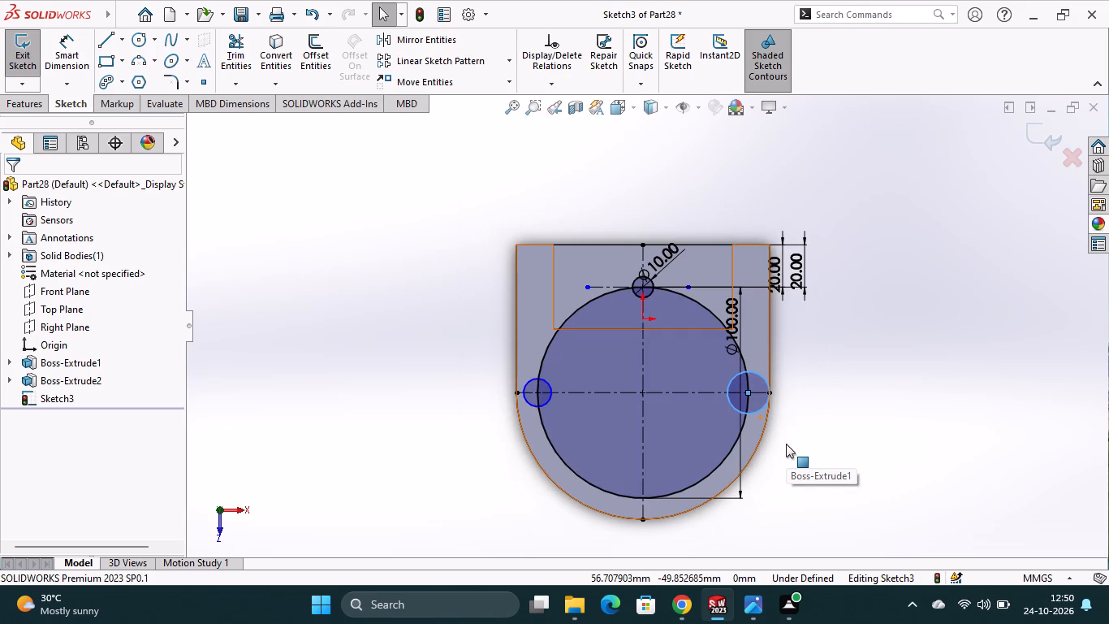
{"action": "left_click", "coordinate": [140, 45]}
{"action": "left_click", "coordinate": [643, 498]}
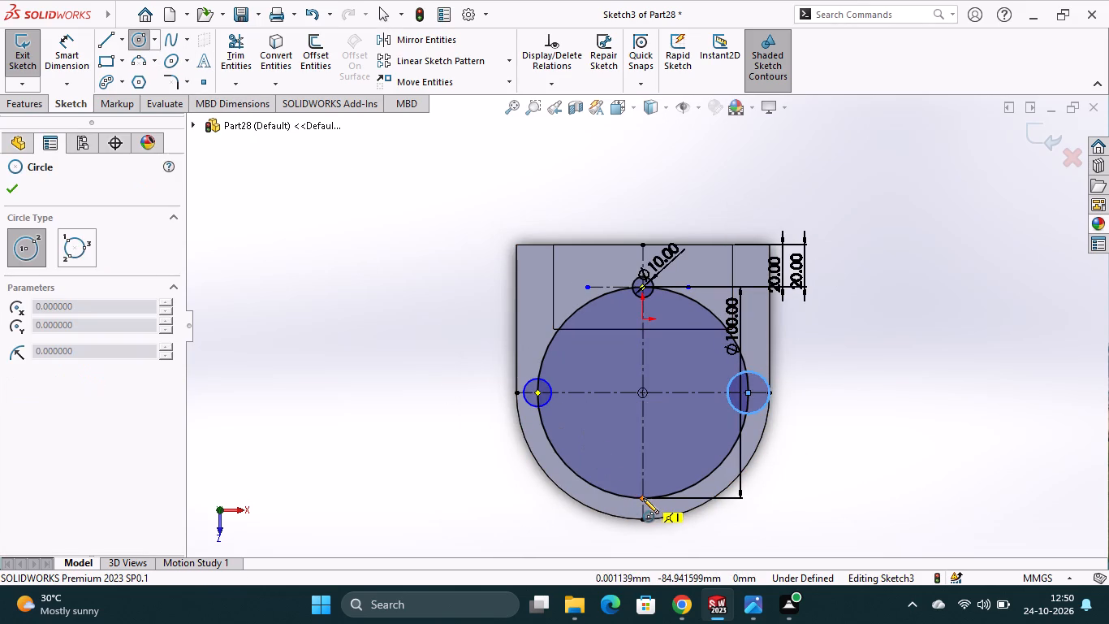
{"action": "left_click", "coordinate": [652, 480]}
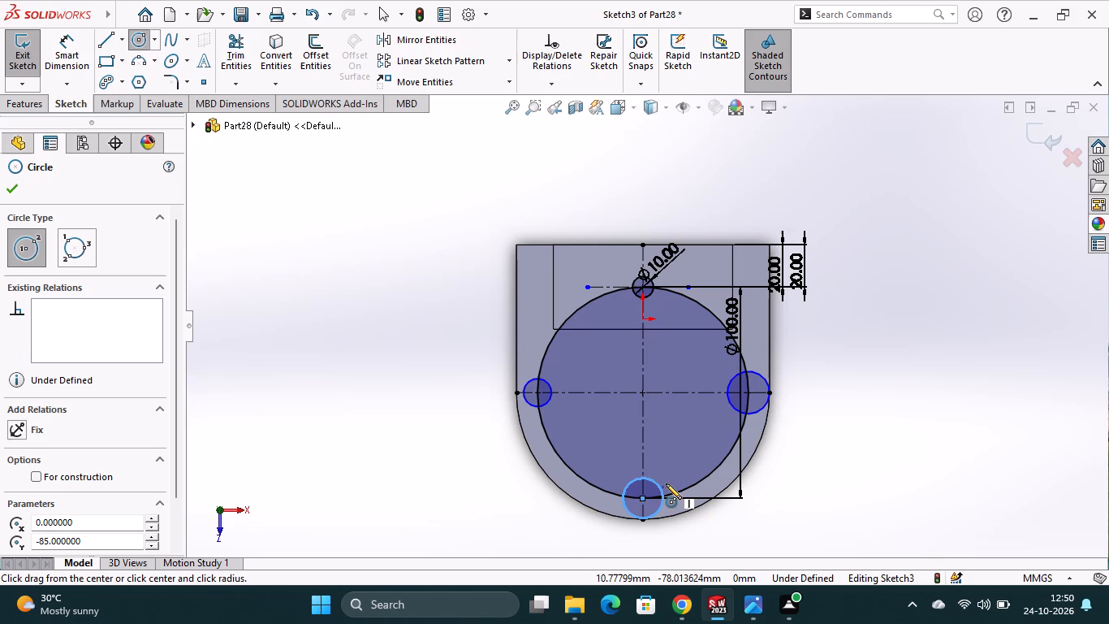
{"action": "key", "text": "Escape"}
Add an Equal relation between the three small circles on the 100 mm circle.
{"action": "left_click", "coordinate": [528, 406]}
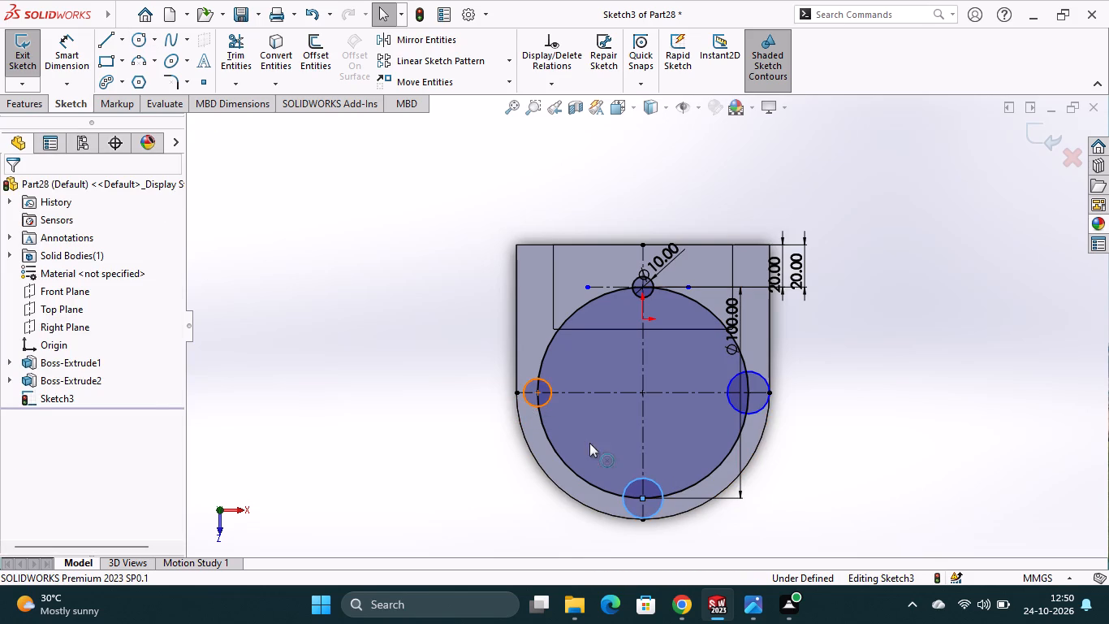
{"action": "left_click", "coordinate": [760, 410], "text": "ctrl"}
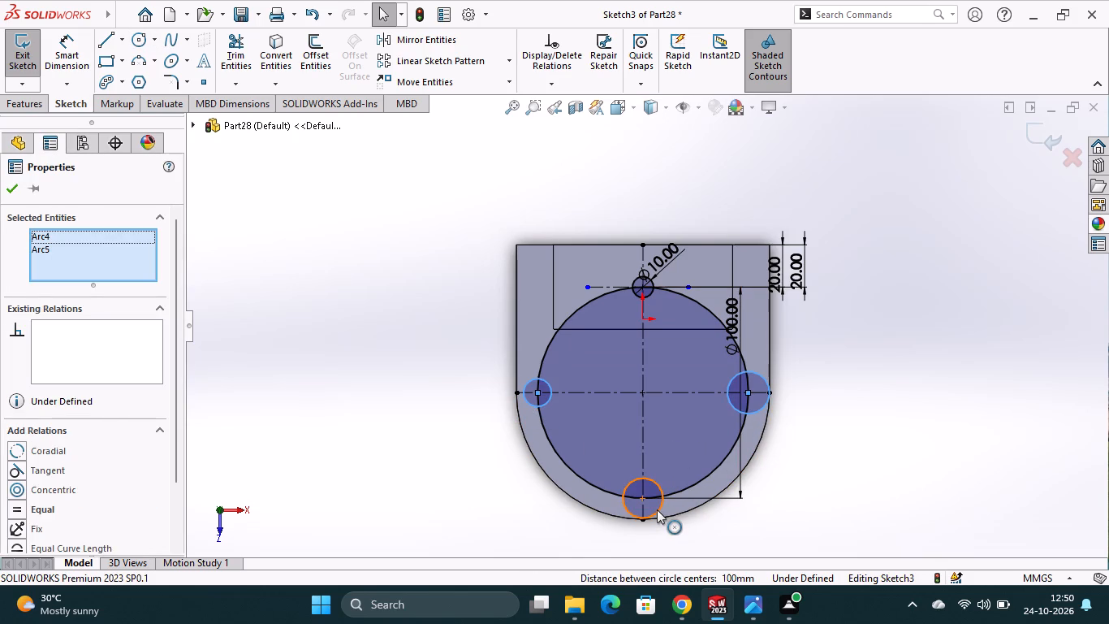
{"action": "left_click", "coordinate": [657, 509], "text": "ctrl"}
{"action": "left_click", "coordinate": [750, 436]}
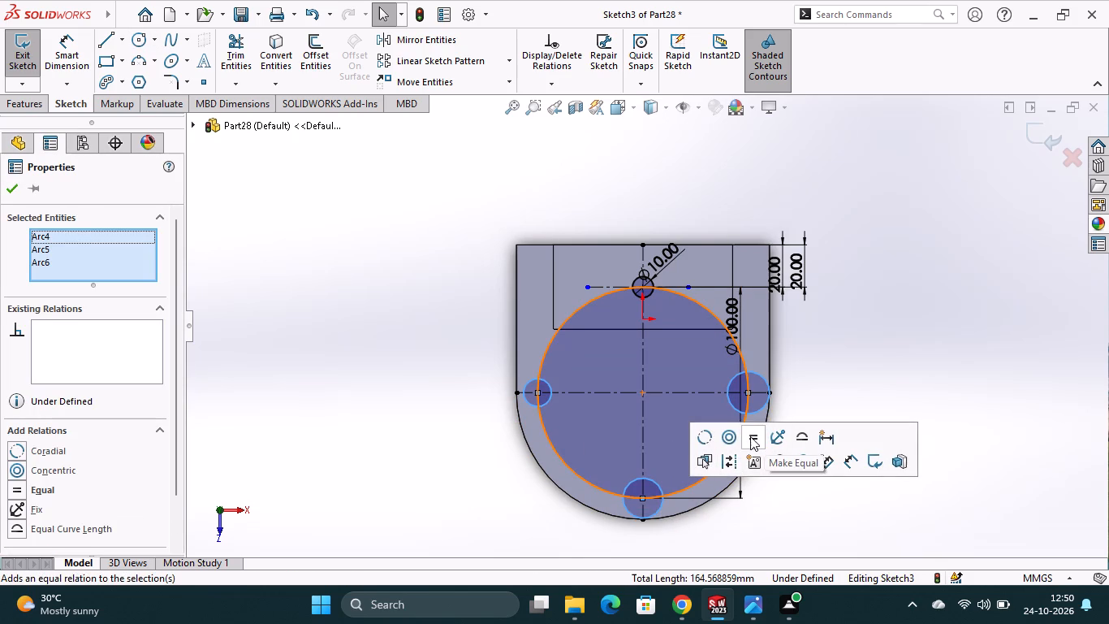
{"action": "left_click", "coordinate": [749, 539]}
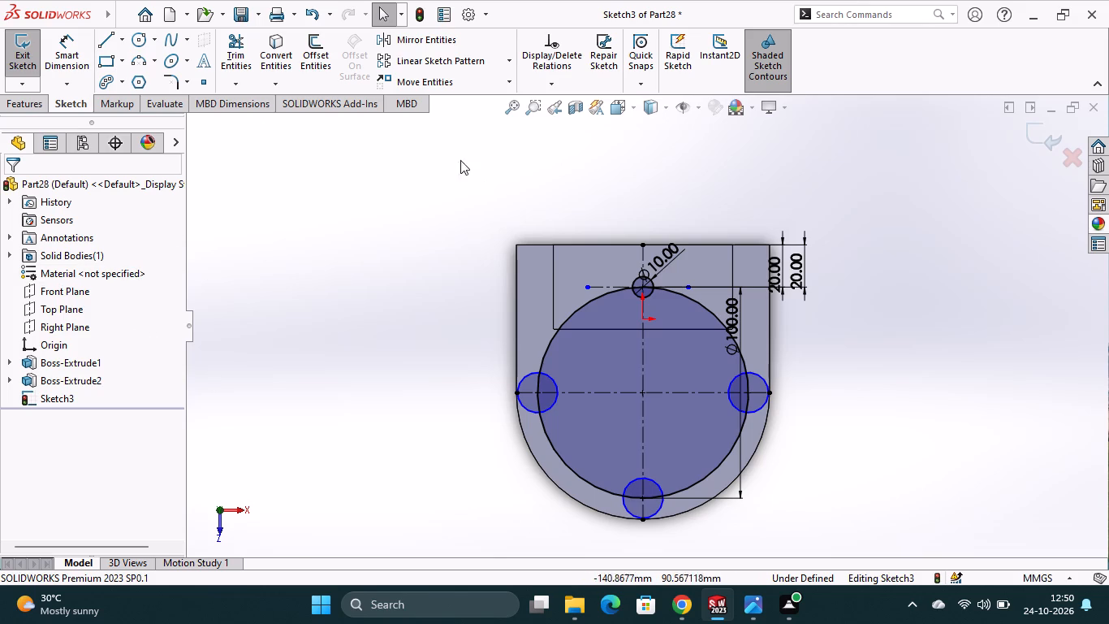
Dimension the diameter of one of the three equal circles as 10 mm.
{"action": "left_click", "coordinate": [73, 58]}
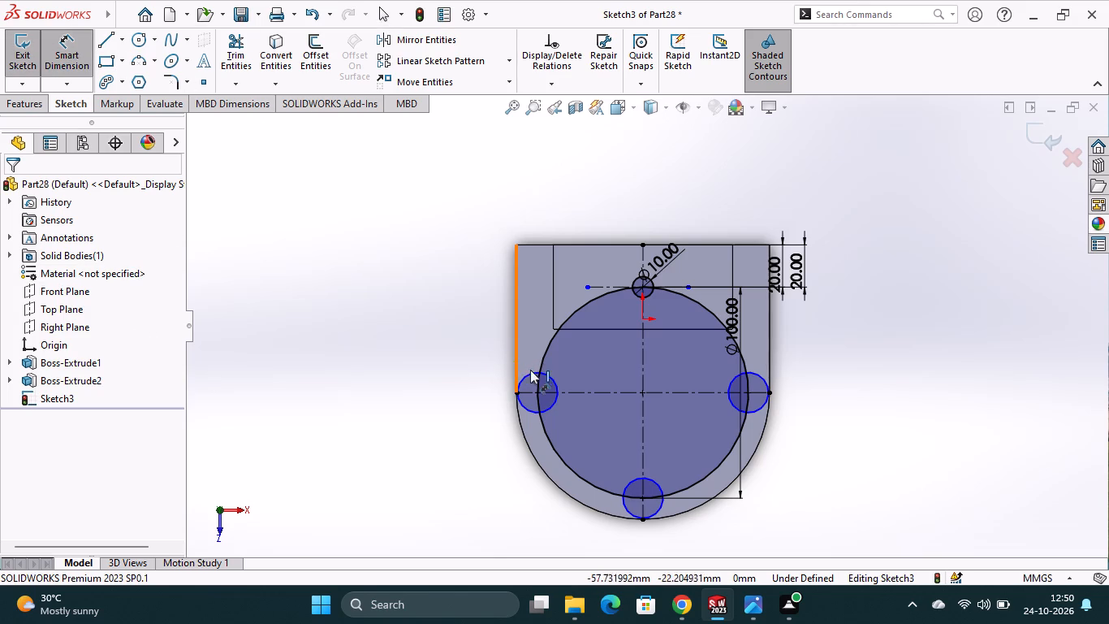
{"action": "left_click", "coordinate": [533, 370]}
{"action": "left_click", "coordinate": [466, 345]}
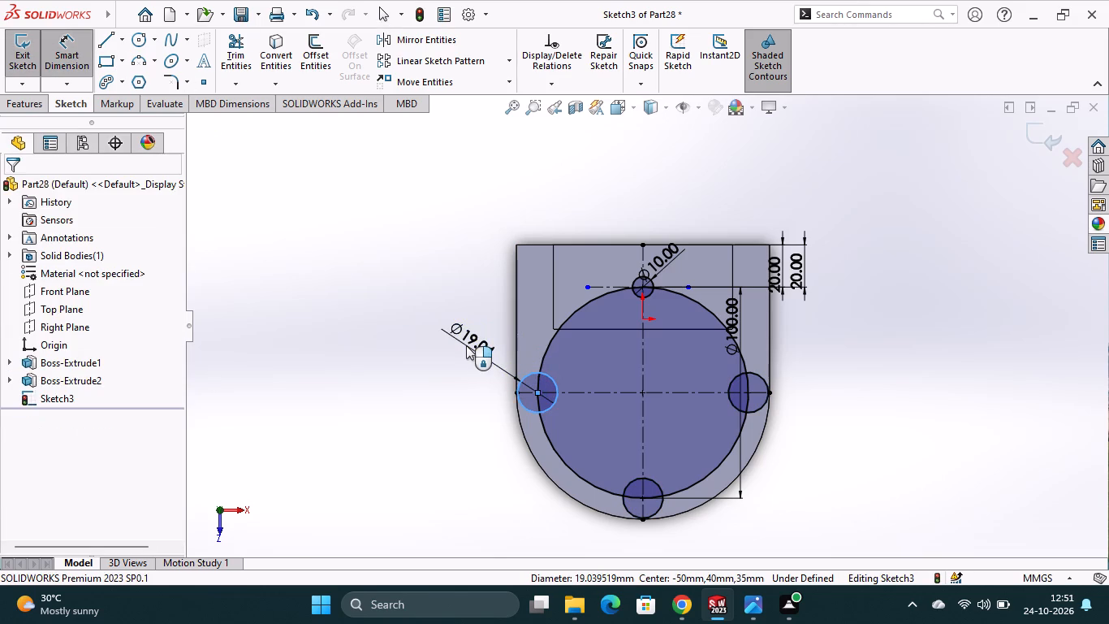
{"action": "type", "text": "10"}
{"action": "key", "text": "Return"}
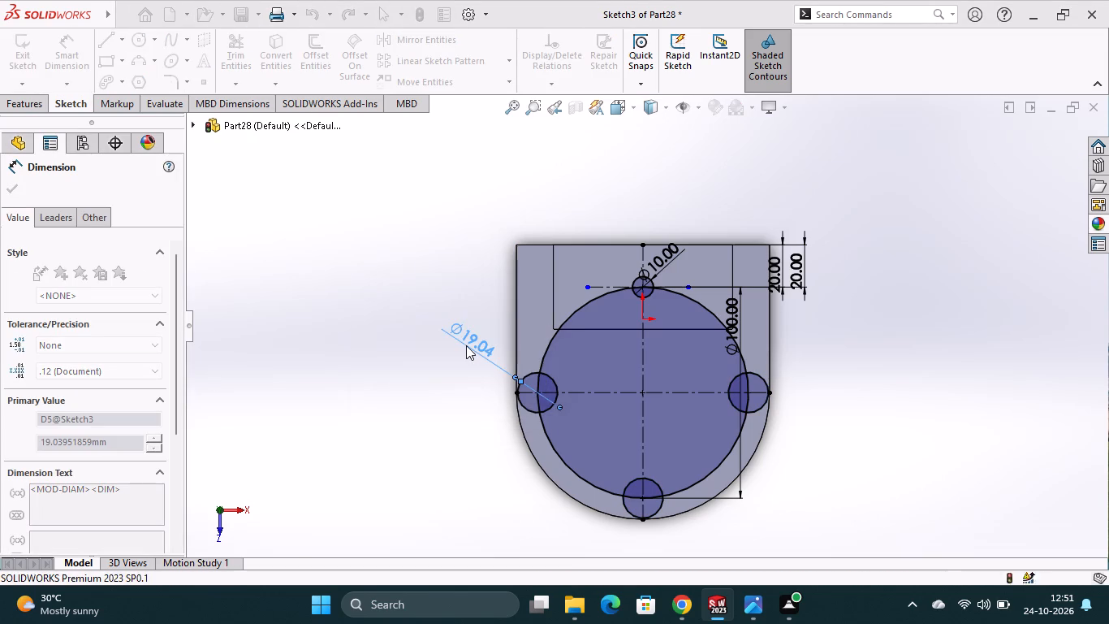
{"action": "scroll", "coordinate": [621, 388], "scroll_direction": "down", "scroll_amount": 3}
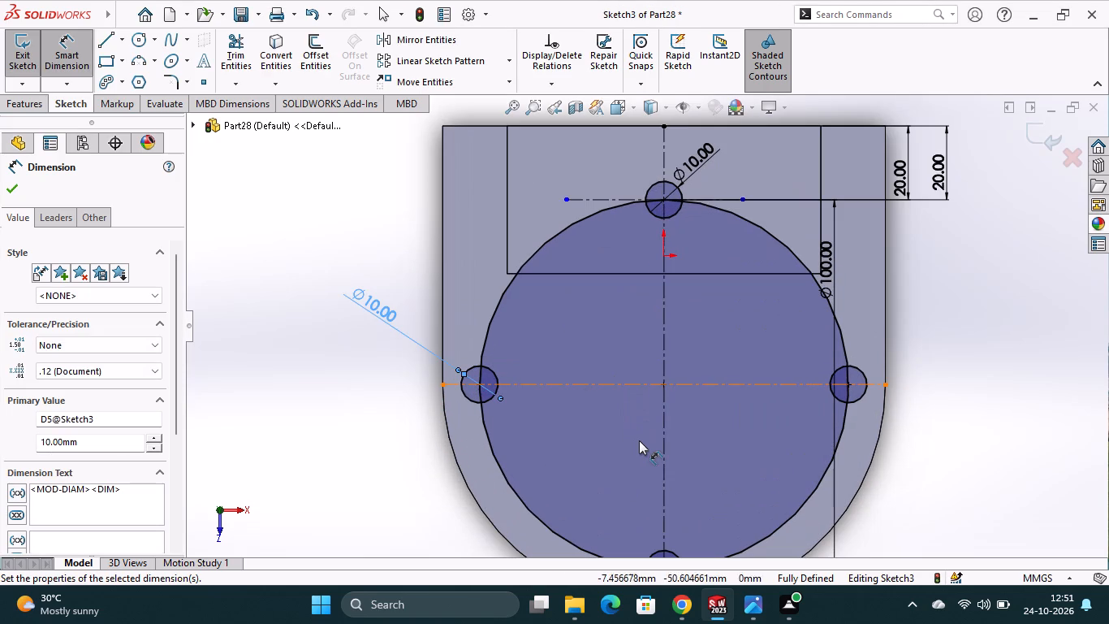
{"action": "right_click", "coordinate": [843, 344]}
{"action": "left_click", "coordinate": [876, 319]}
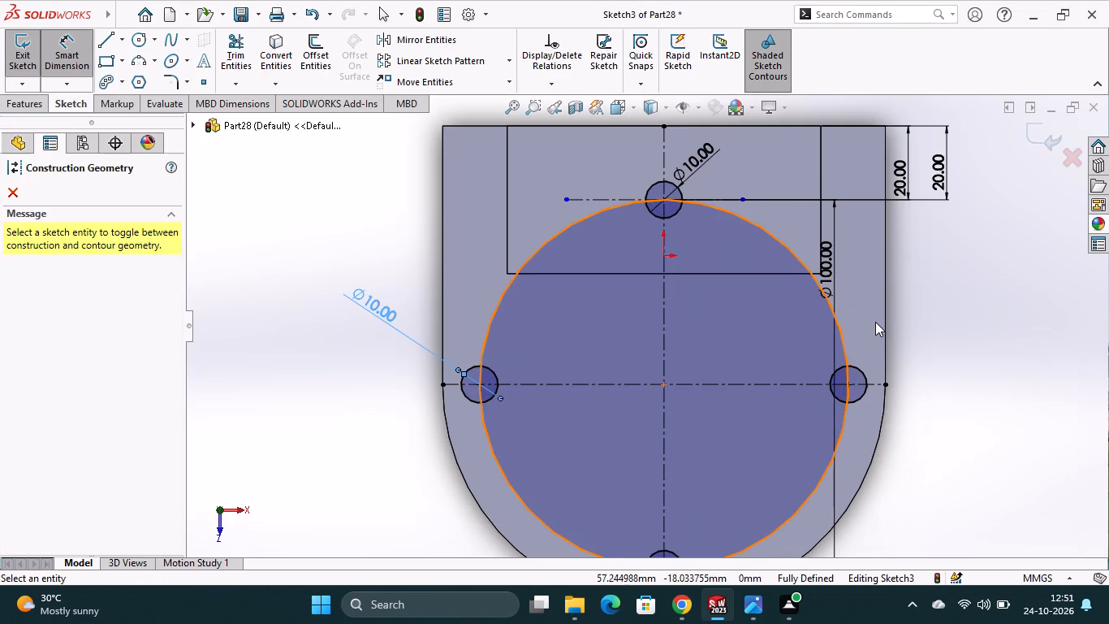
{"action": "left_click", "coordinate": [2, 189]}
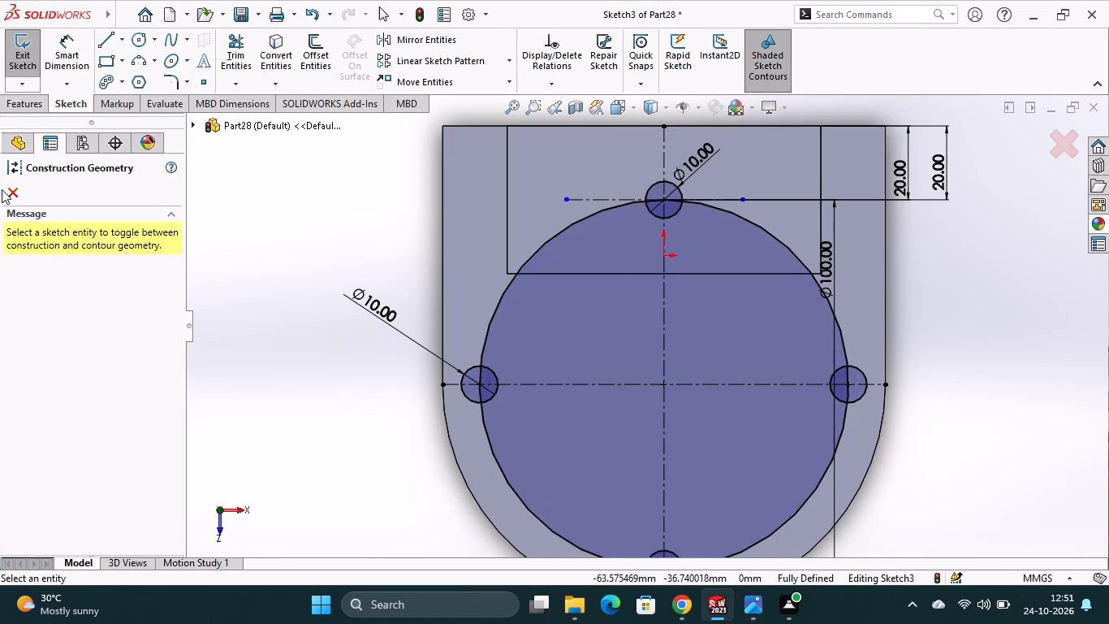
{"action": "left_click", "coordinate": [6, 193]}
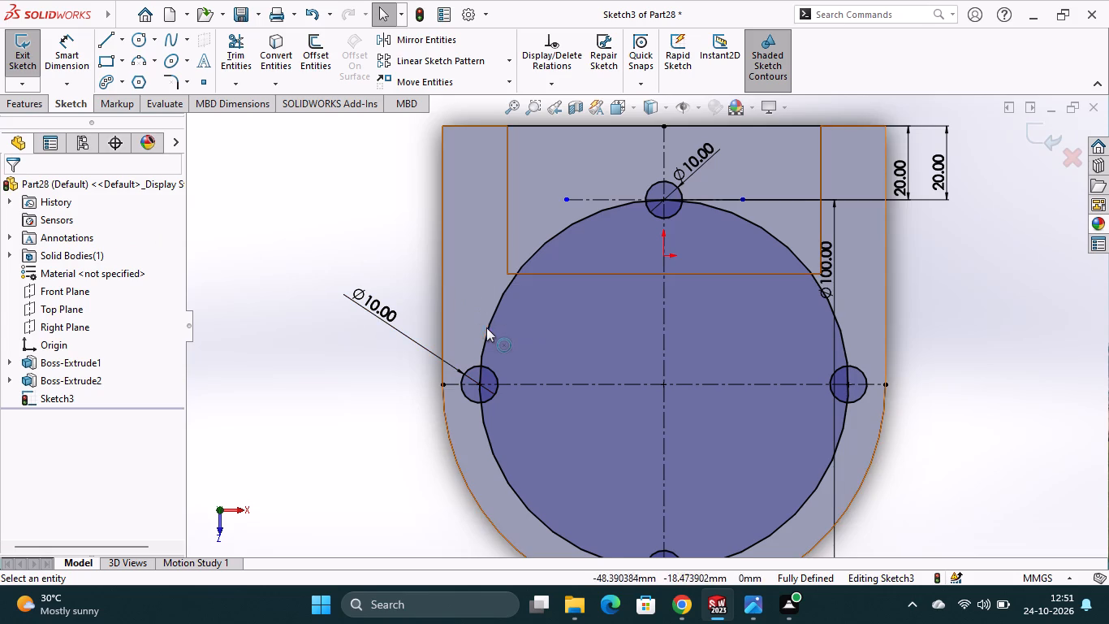
Convert the 100 mm circle to construction geometry.
{"action": "right_click", "coordinate": [488, 328]}
{"action": "left_click", "coordinate": [529, 303]}
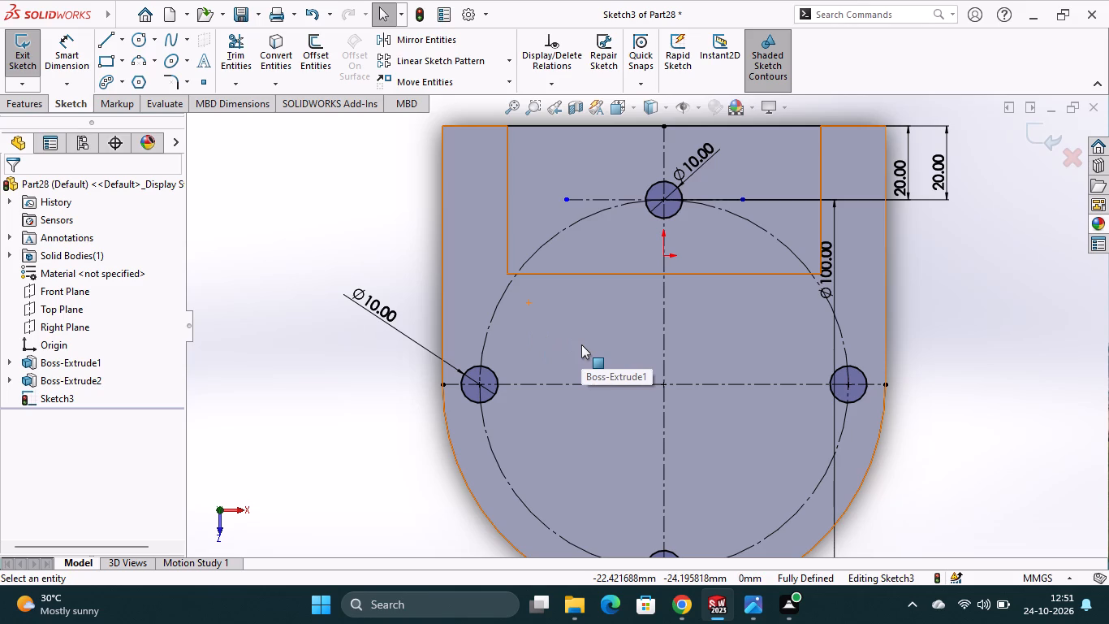
Cut-extrude the four 10 mm circles from the sketch plane down through the part with a blind depth of 40 mm.
{"action": "left_click", "coordinate": [11, 102]}
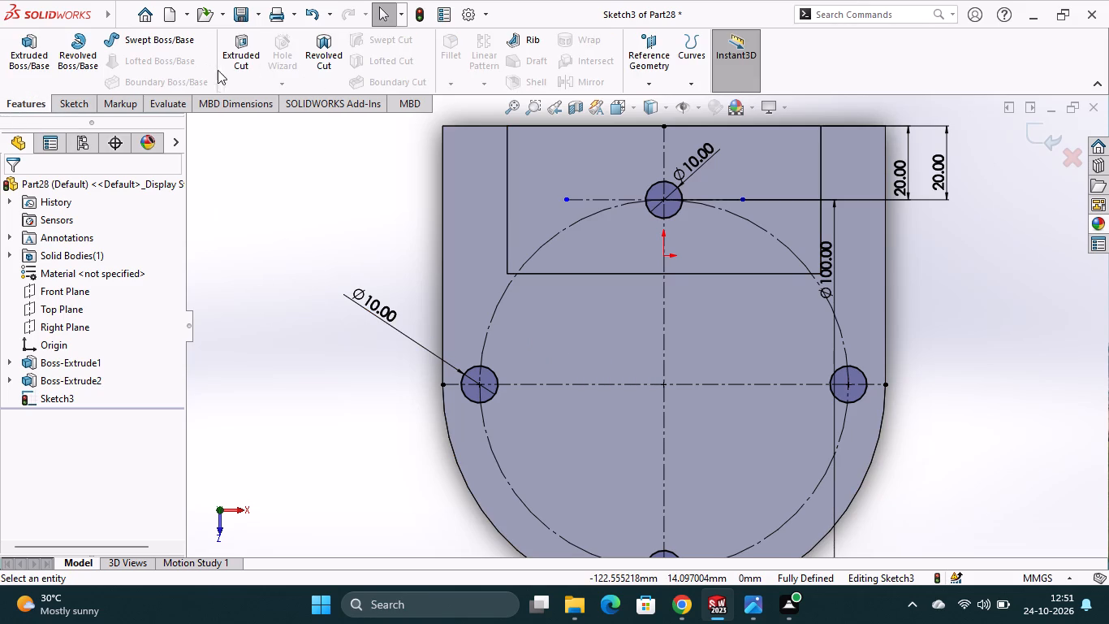
{"action": "left_click", "coordinate": [246, 74]}
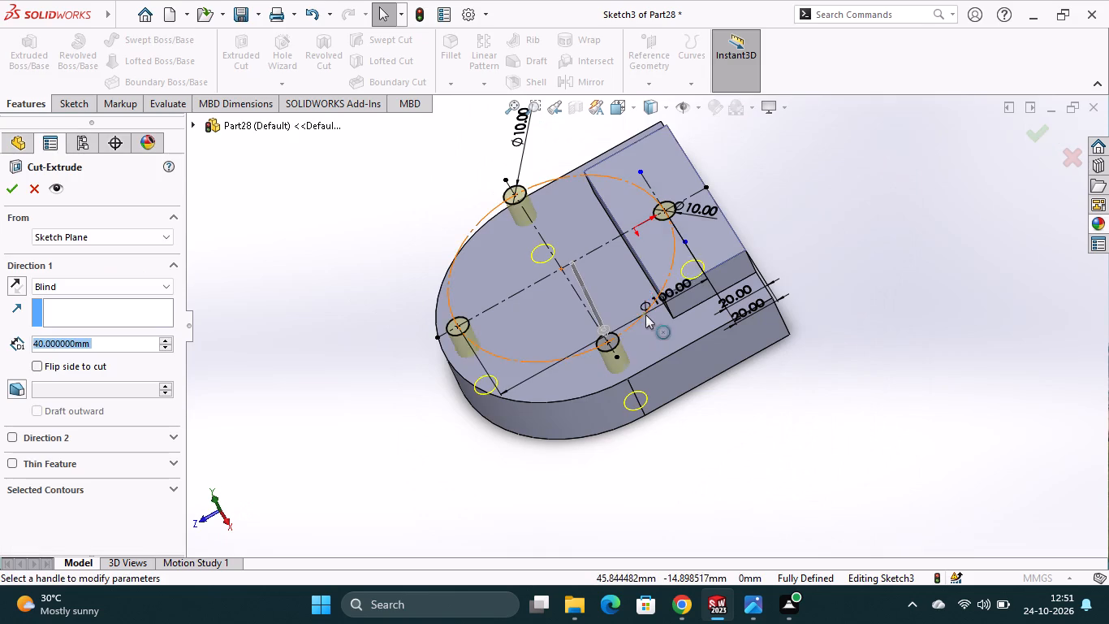
{"action": "middle_click_drag", "start_coordinate": [688, 453], "coordinate": [714, 349]}
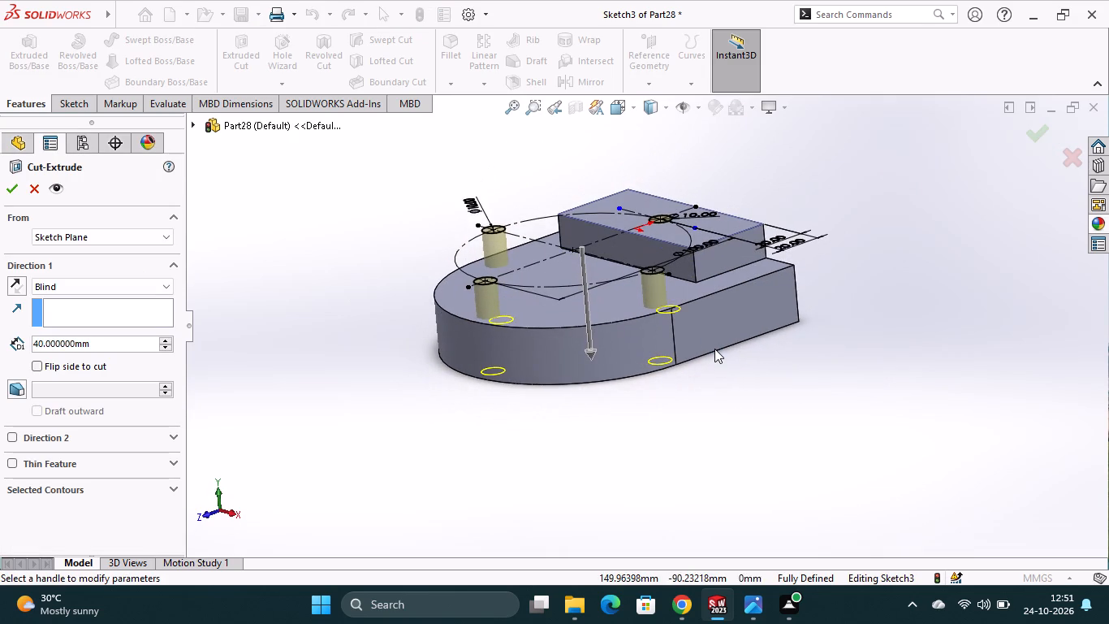
{"action": "left_click", "coordinate": [14, 193]}
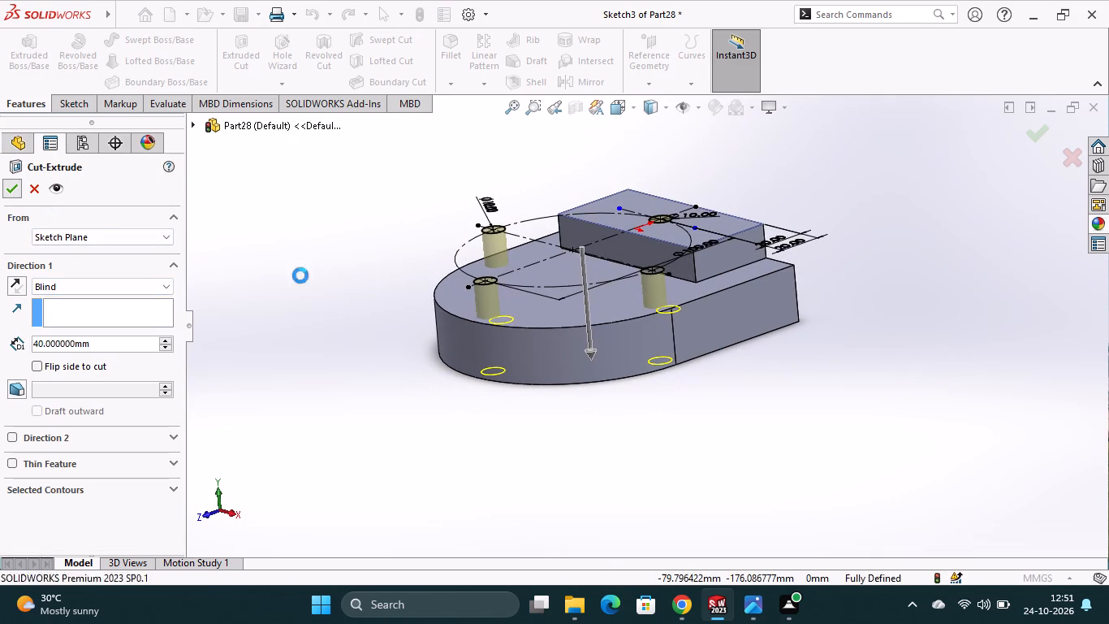
Start a sketch on the base's top face and draw a vertical centerline about 158 mm long through the origin, spanning the part.
{"action": "left_click", "coordinate": [550, 275]}
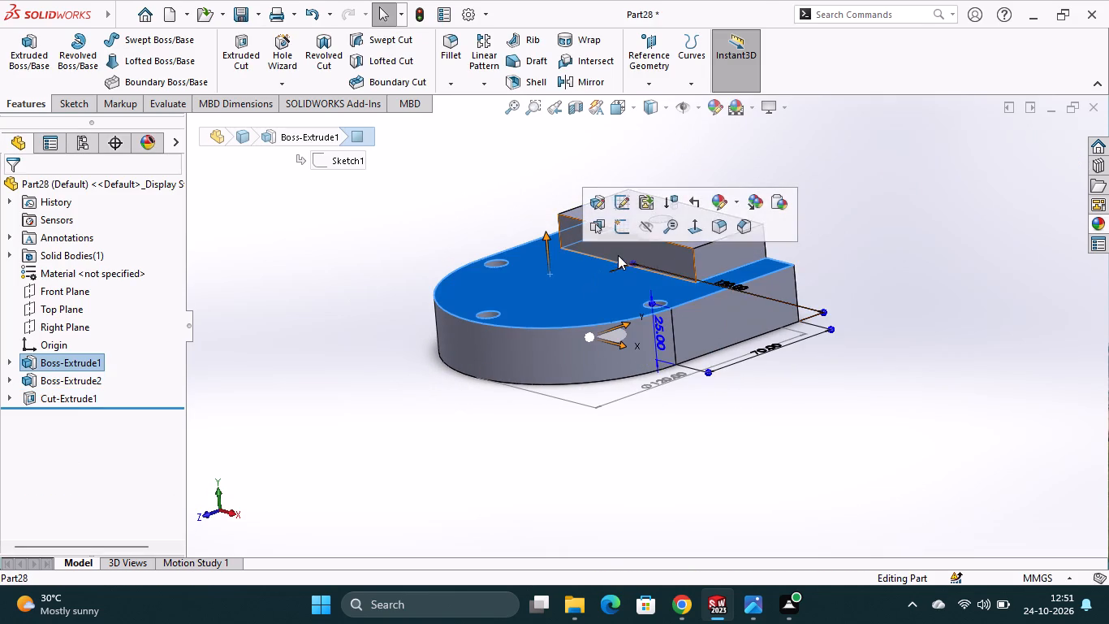
{"action": "left_click", "coordinate": [626, 232]}
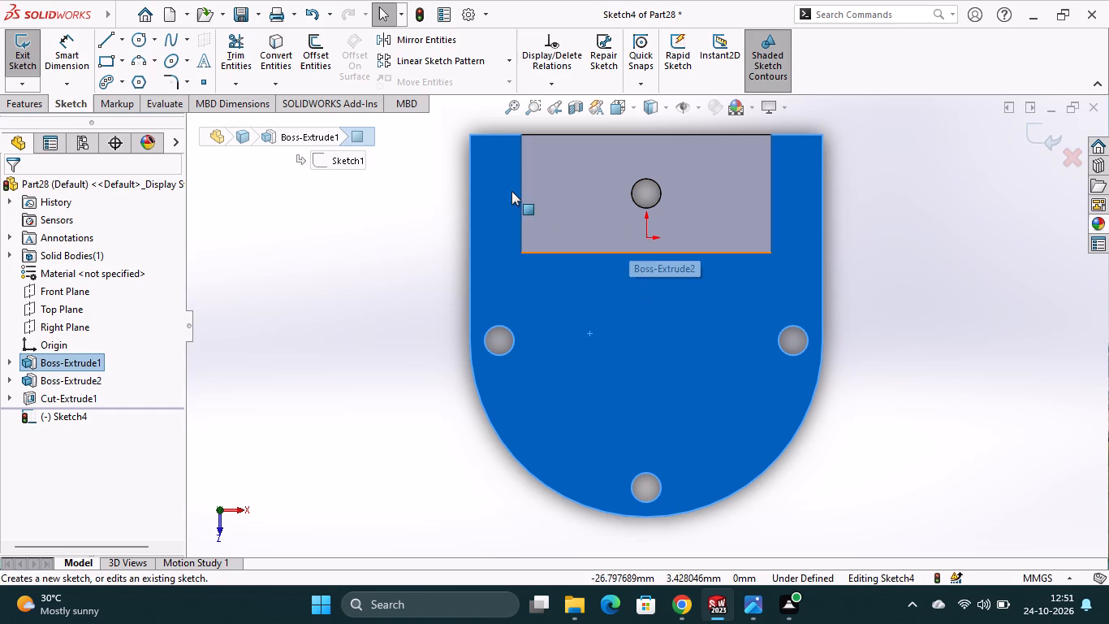
{"action": "left_click", "coordinate": [120, 42]}
{"action": "left_click", "coordinate": [132, 80]}
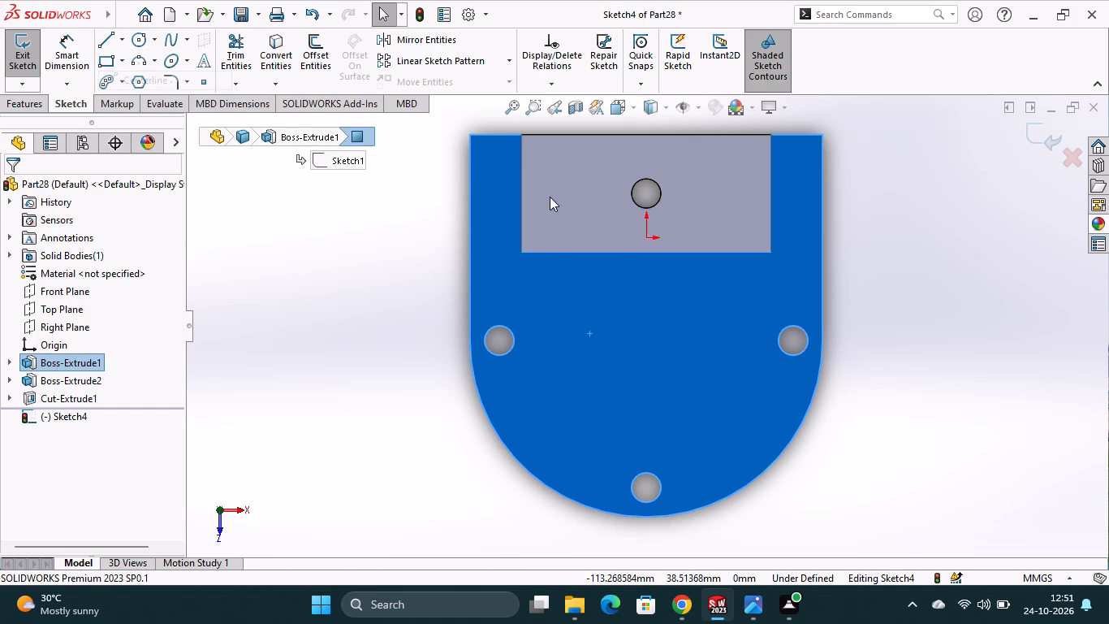
{"action": "scroll", "coordinate": [667, 264], "scroll_direction": "up", "scroll_amount": 1}
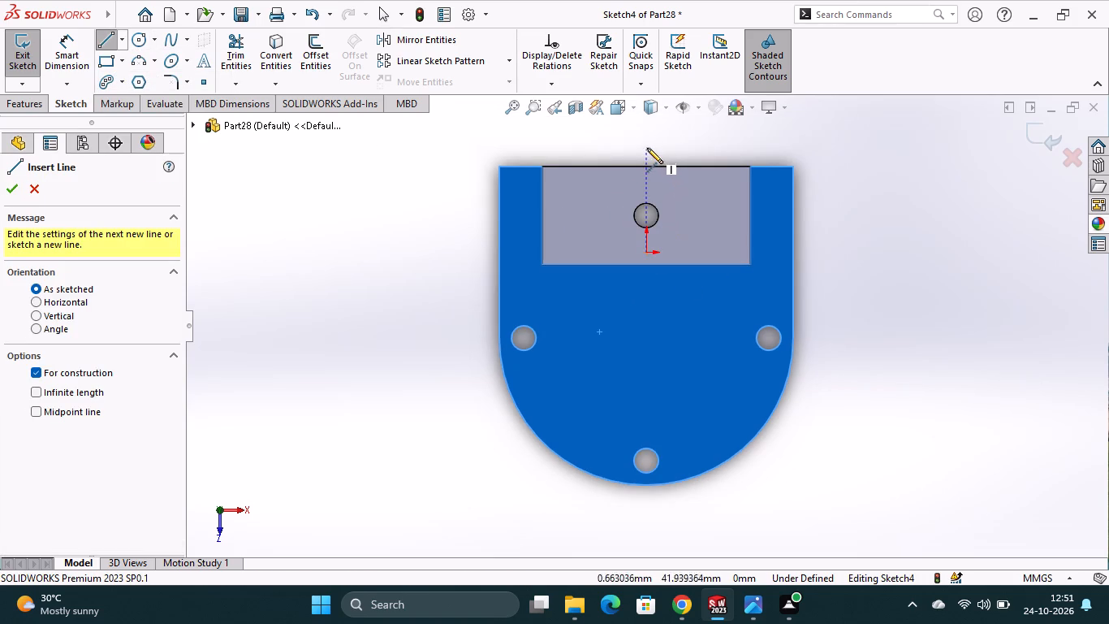
{"action": "left_click", "coordinate": [647, 148]}
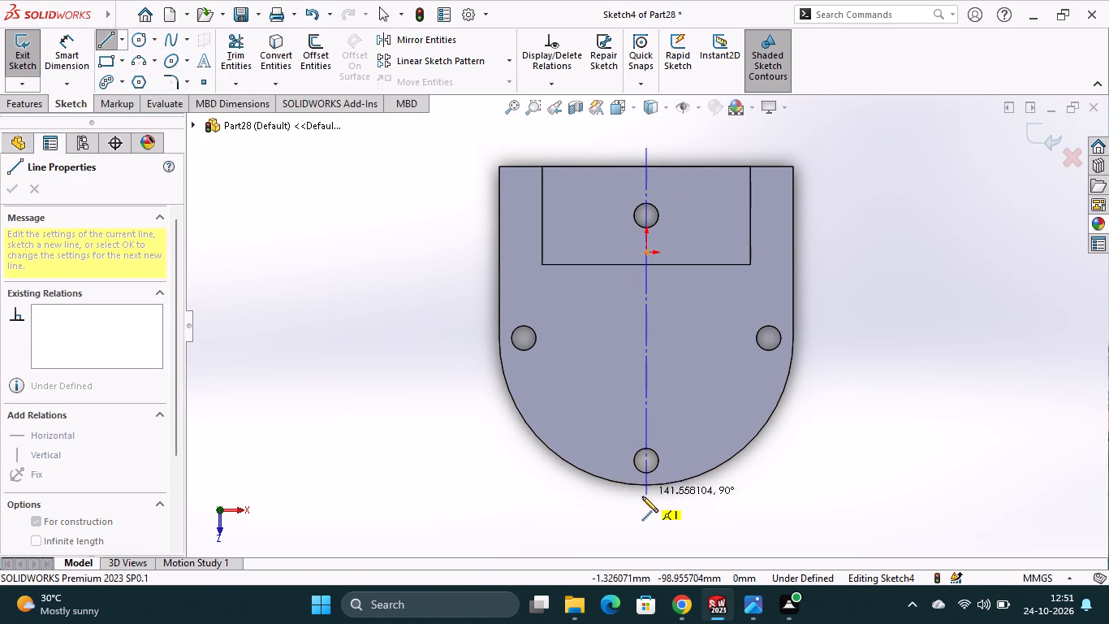
{"action": "left_click", "coordinate": [649, 536]}
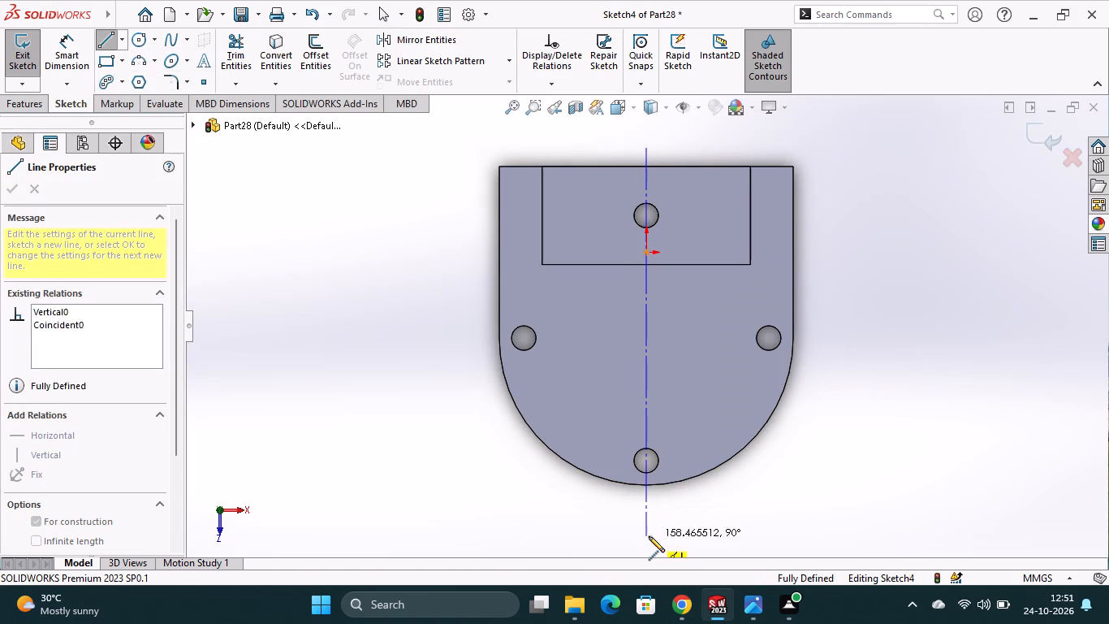
{"action": "key", "text": "Escape"}
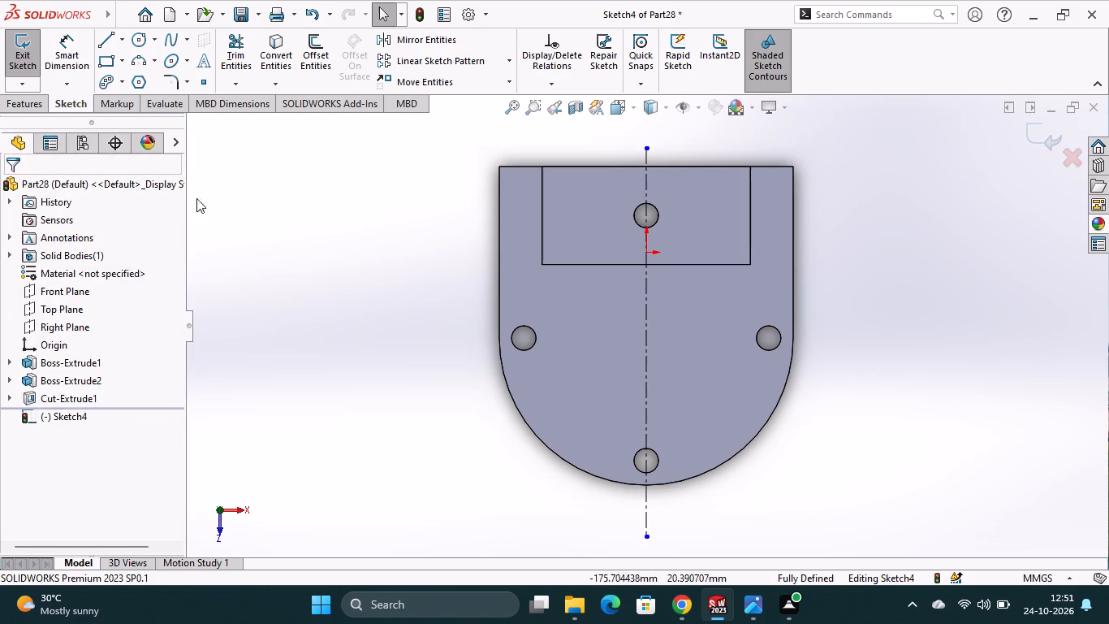
Draw a horizontal centerline joining the centers of the two side holes on the base.
{"action": "left_click", "coordinate": [124, 44]}
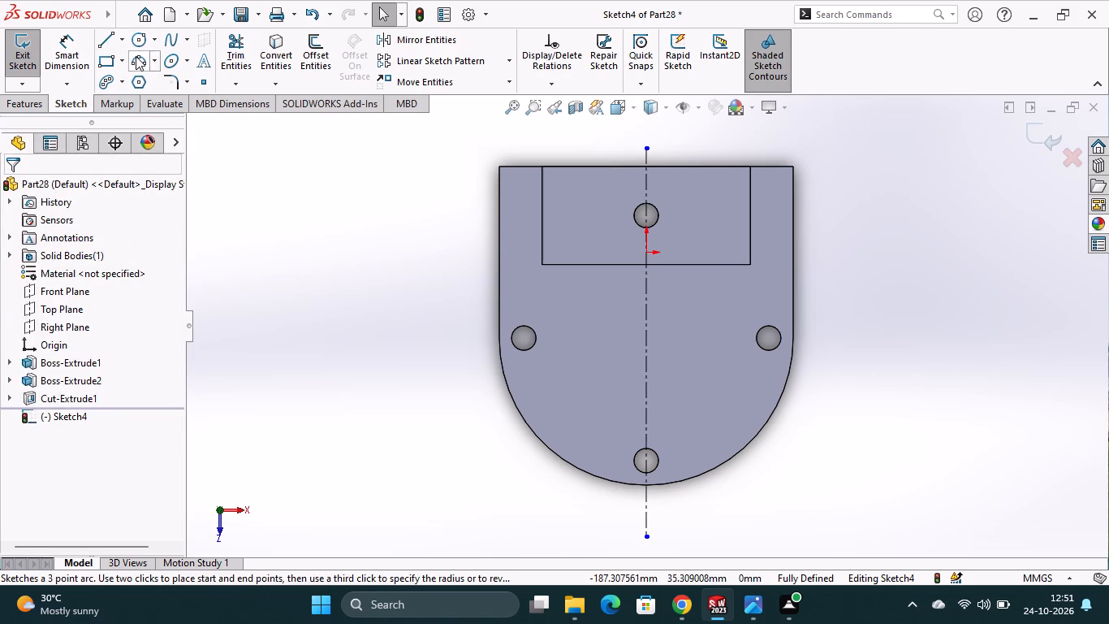
{"action": "left_click", "coordinate": [125, 41]}
{"action": "left_click", "coordinate": [133, 76]}
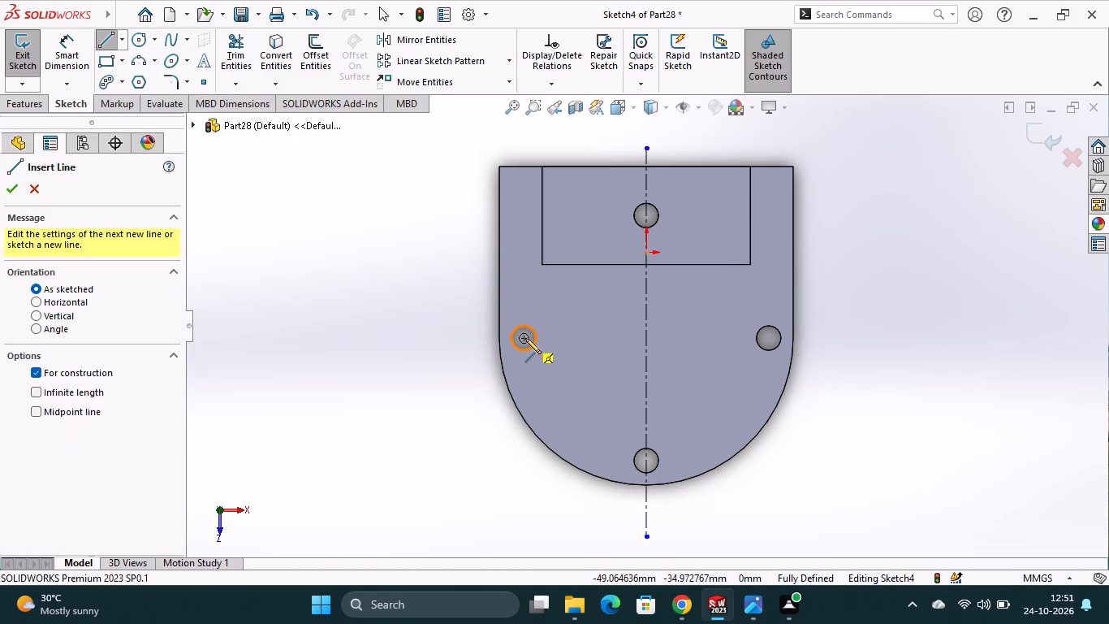
{"action": "left_click", "coordinate": [525, 338]}
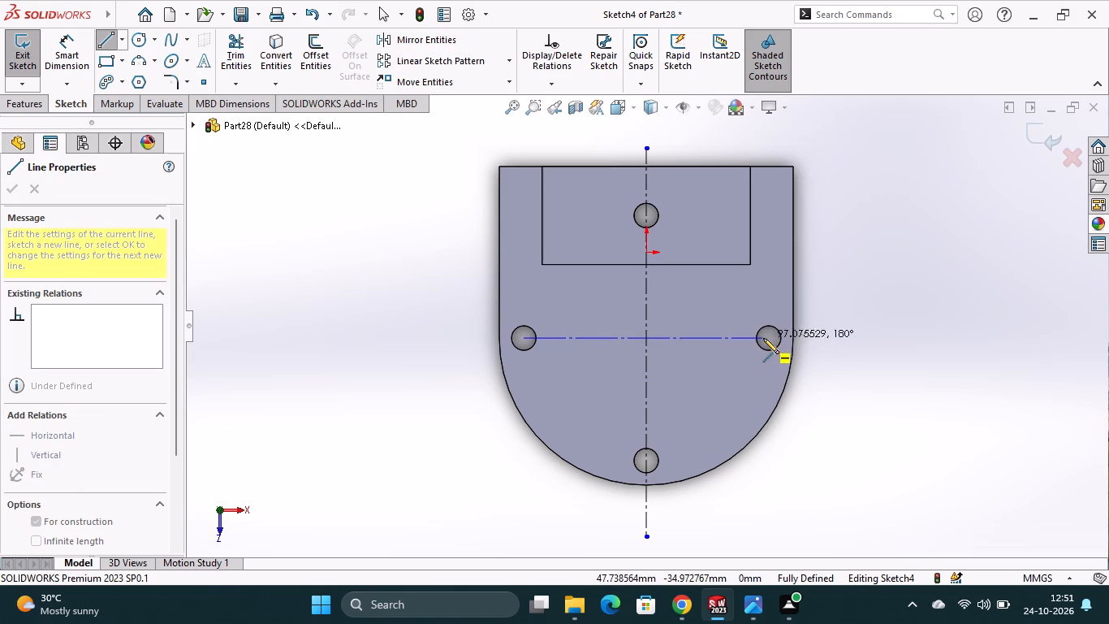
{"action": "left_click", "coordinate": [770, 337]}
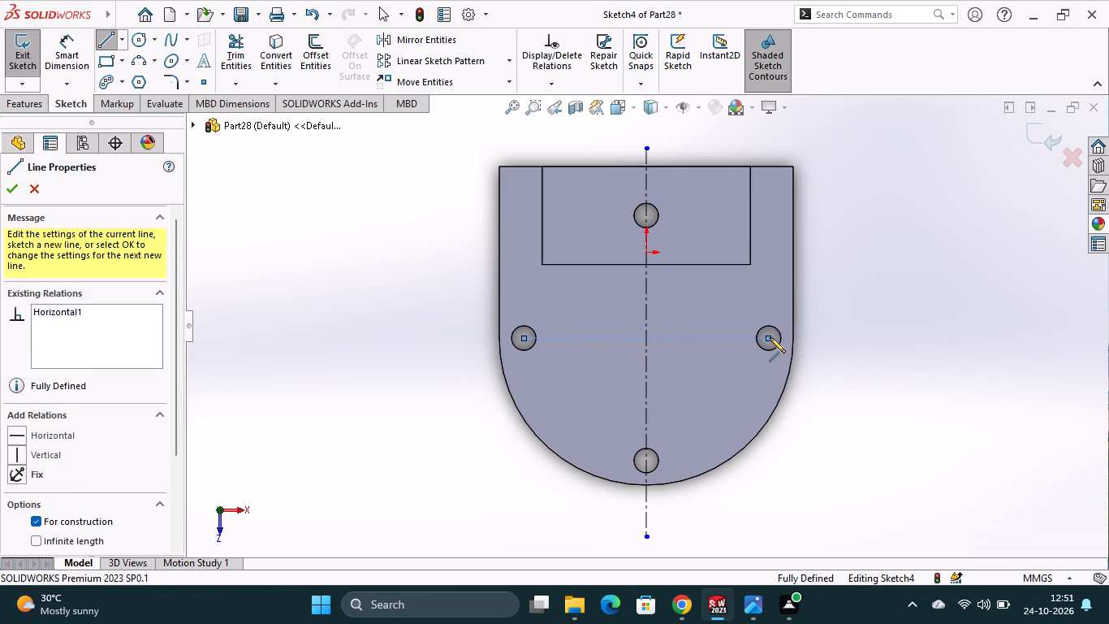
{"action": "key", "text": "Escape"}
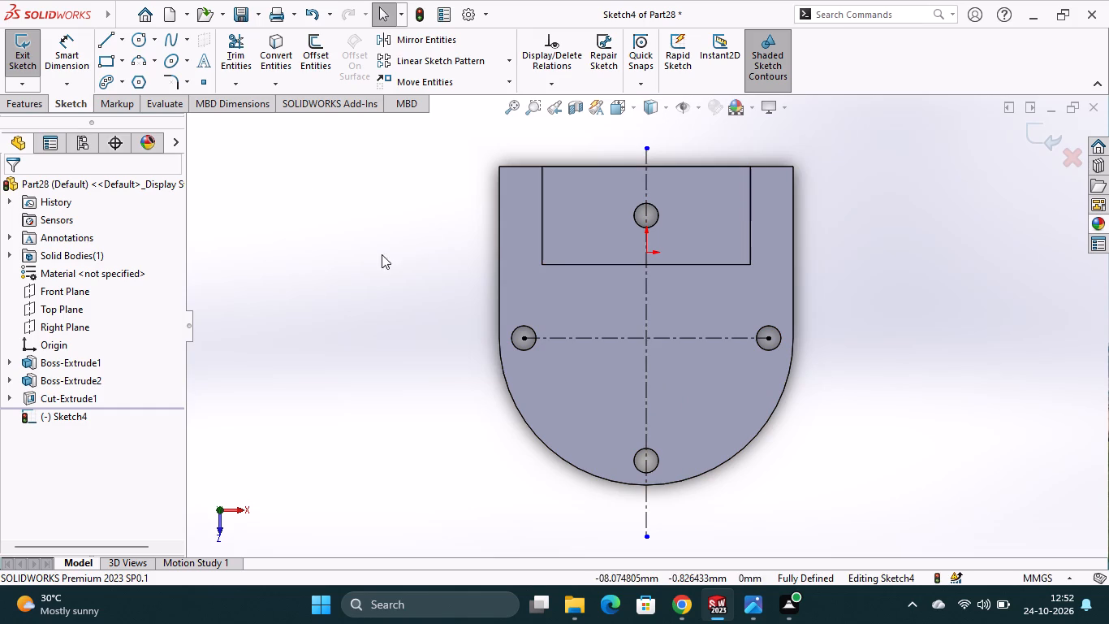
Sketch a circle about 74.5 mm in diameter centered where the two centerlines cross.
{"action": "left_click", "coordinate": [141, 33]}
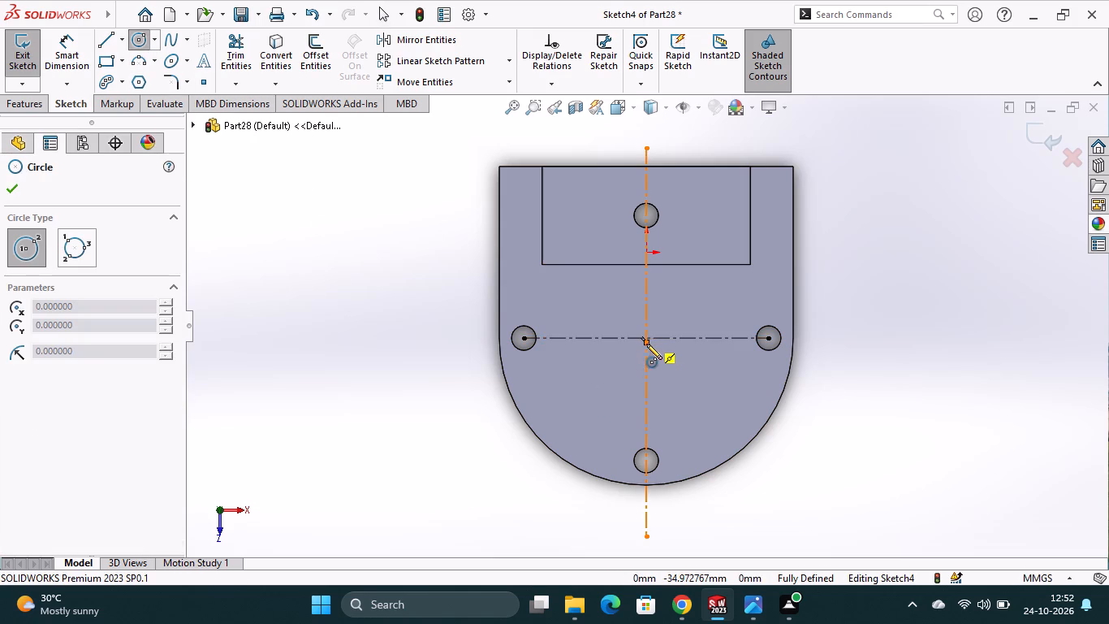
{"action": "scroll", "coordinate": [646, 344], "scroll_direction": "down", "scroll_amount": 3}
{"action": "left_click", "coordinate": [648, 323]}
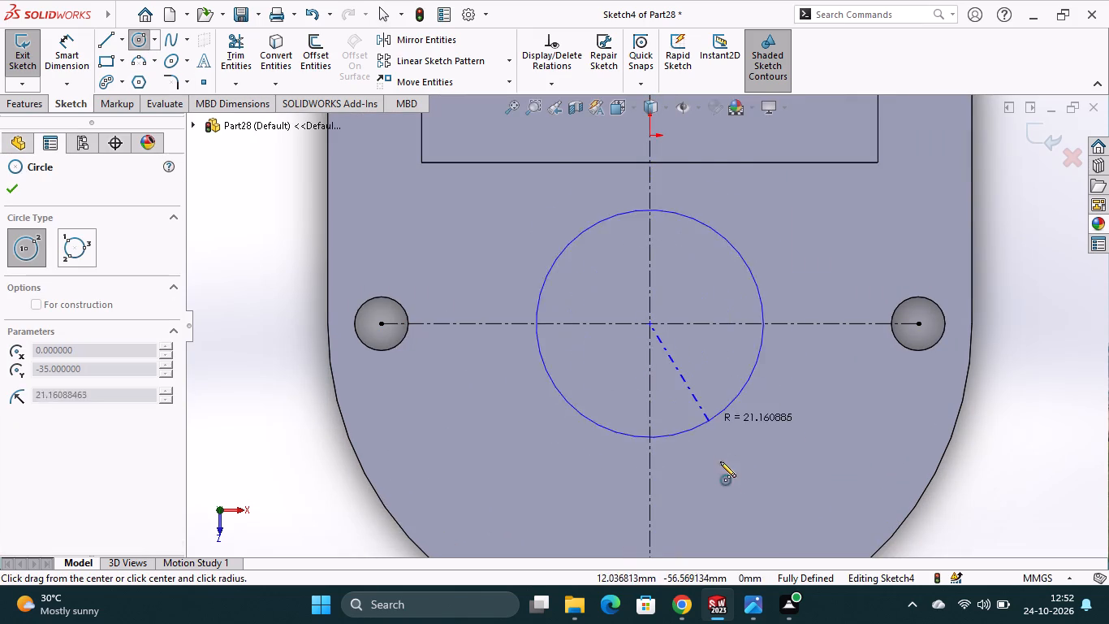
{"action": "left_click", "coordinate": [737, 504]}
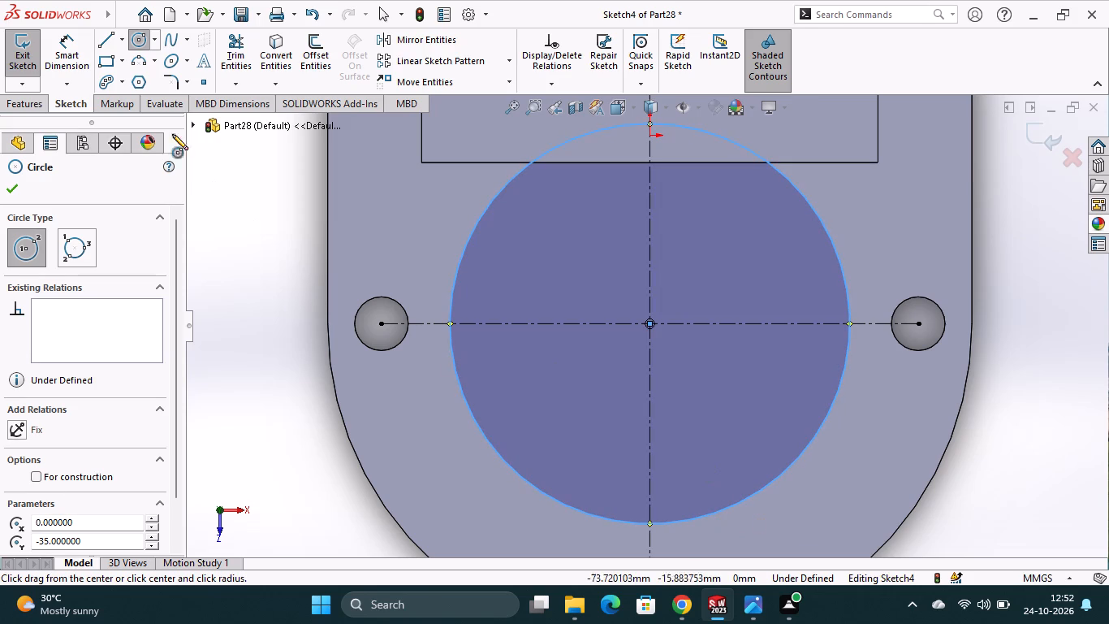
Dimension the central circle's diameter as 68 mm.
{"action": "left_click", "coordinate": [69, 41]}
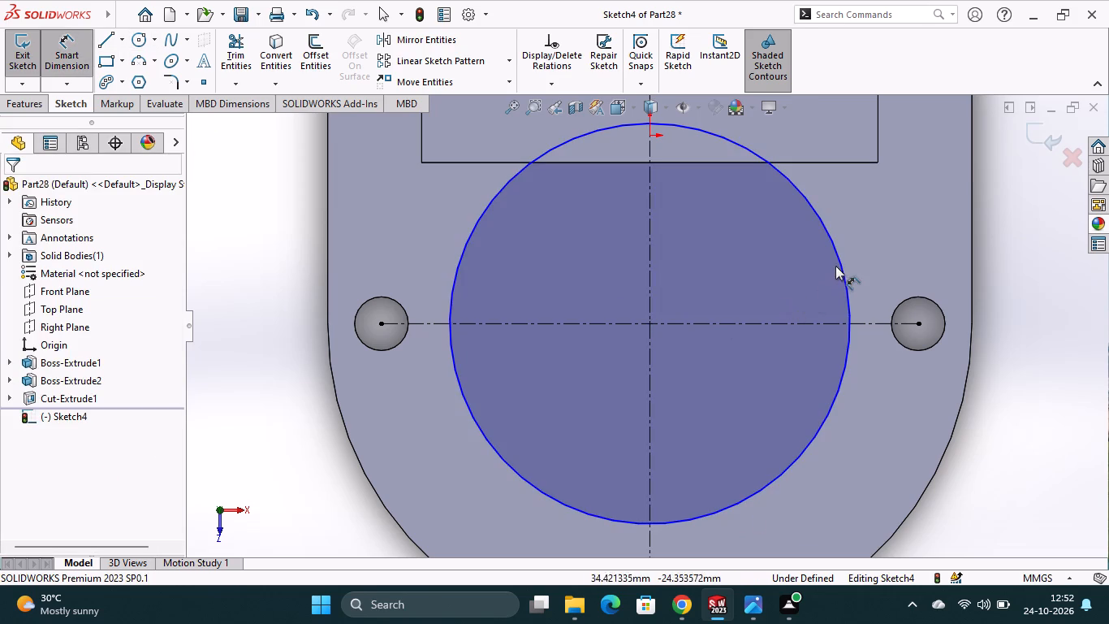
{"action": "left_click", "coordinate": [841, 262]}
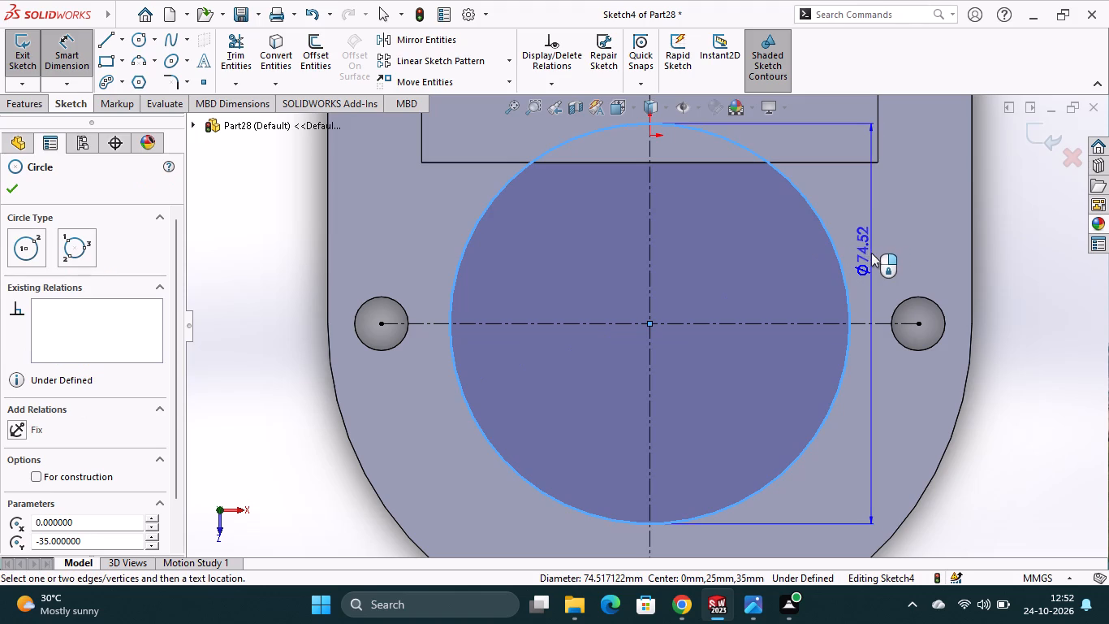
{"action": "left_click", "coordinate": [871, 253]}
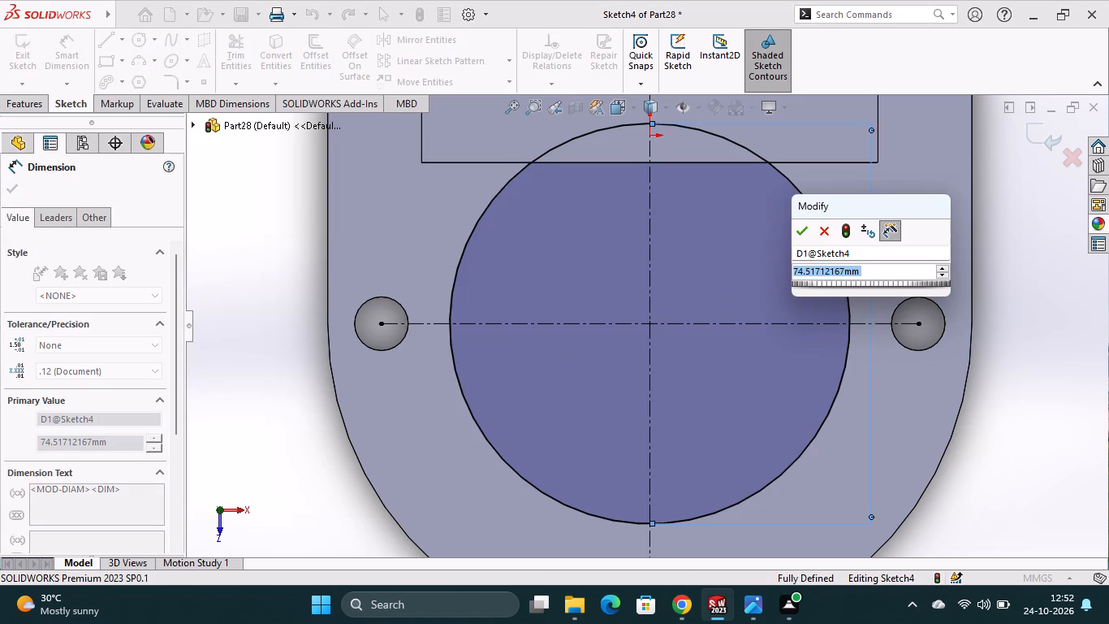
{"action": "type", "text": "34+"}
{"action": "type", "text": "34"}
{"action": "key", "text": "Return"}
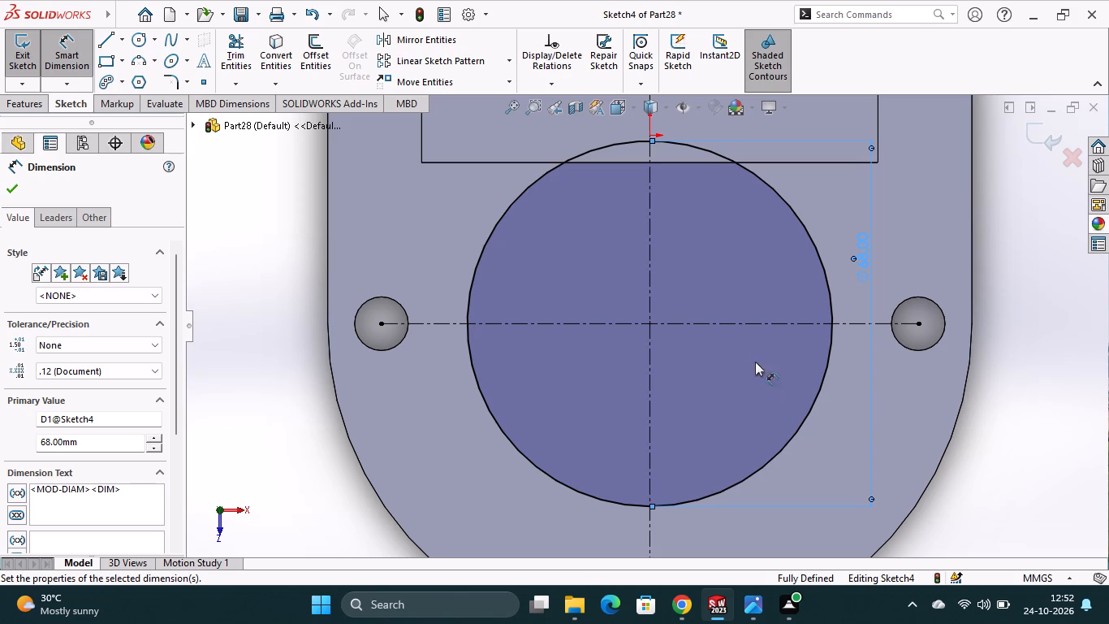
Cut-extrude the 68 mm circle blind 10 mm down into the base, with a second direction blind 40 mm up through the block.
{"action": "middle_click_drag", "start_coordinate": [1025, 472], "coordinate": [1044, 397]}
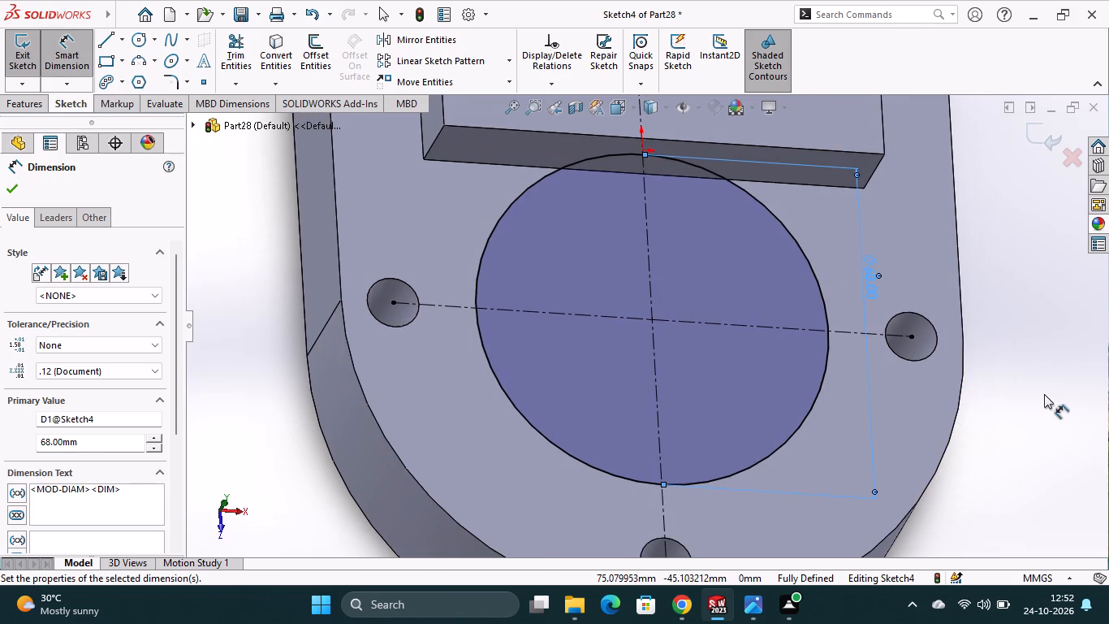
{"action": "scroll", "coordinate": [1044, 394], "scroll_direction": "up", "scroll_amount": 2}
{"action": "middle_click_drag", "start_coordinate": [1044, 401], "coordinate": [1036, 381]}
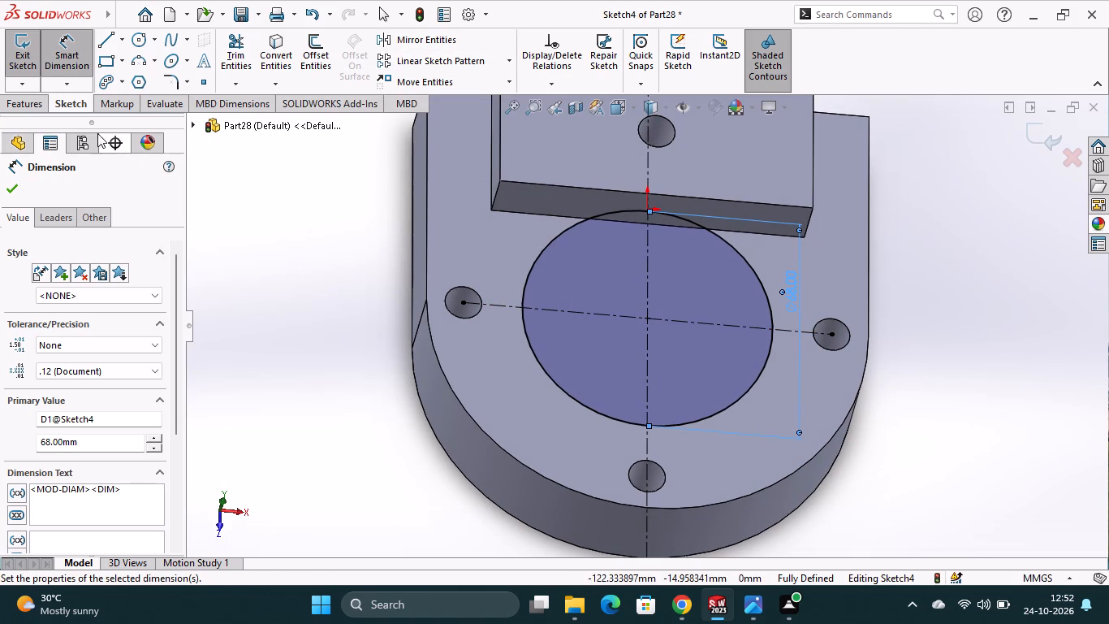
{"action": "left_click", "coordinate": [30, 101]}
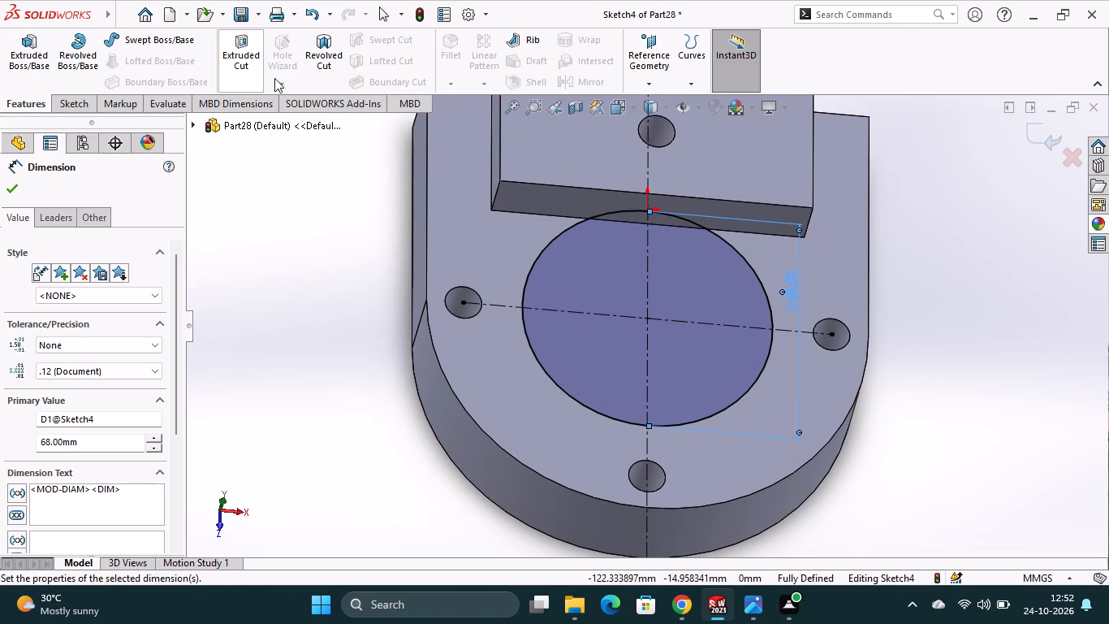
{"action": "left_click", "coordinate": [248, 72]}
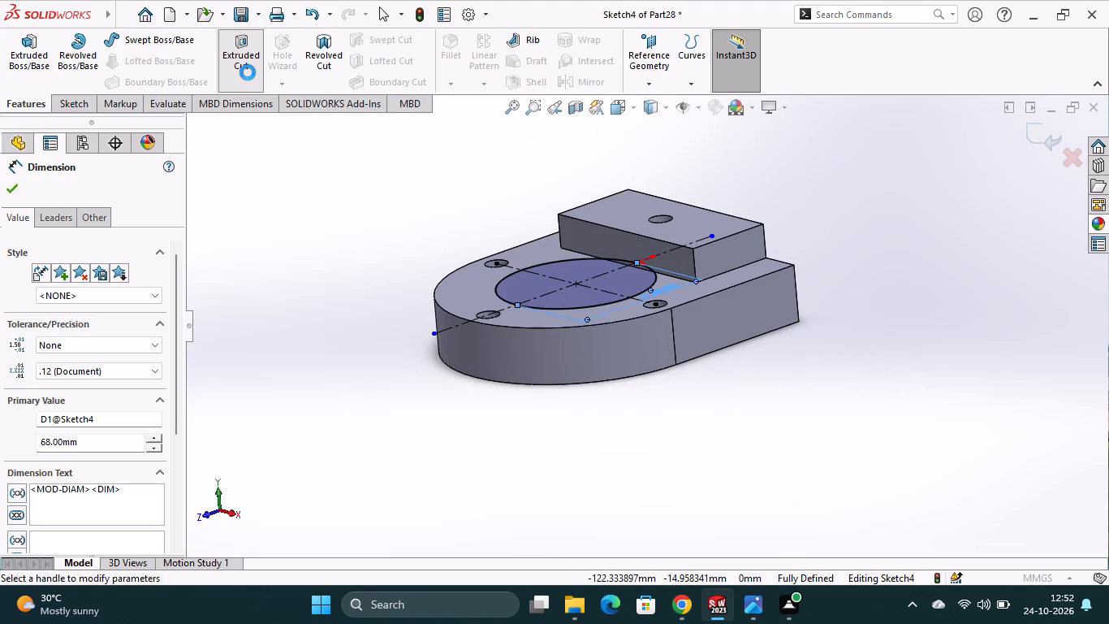
{"action": "left_click", "coordinate": [99, 342]}
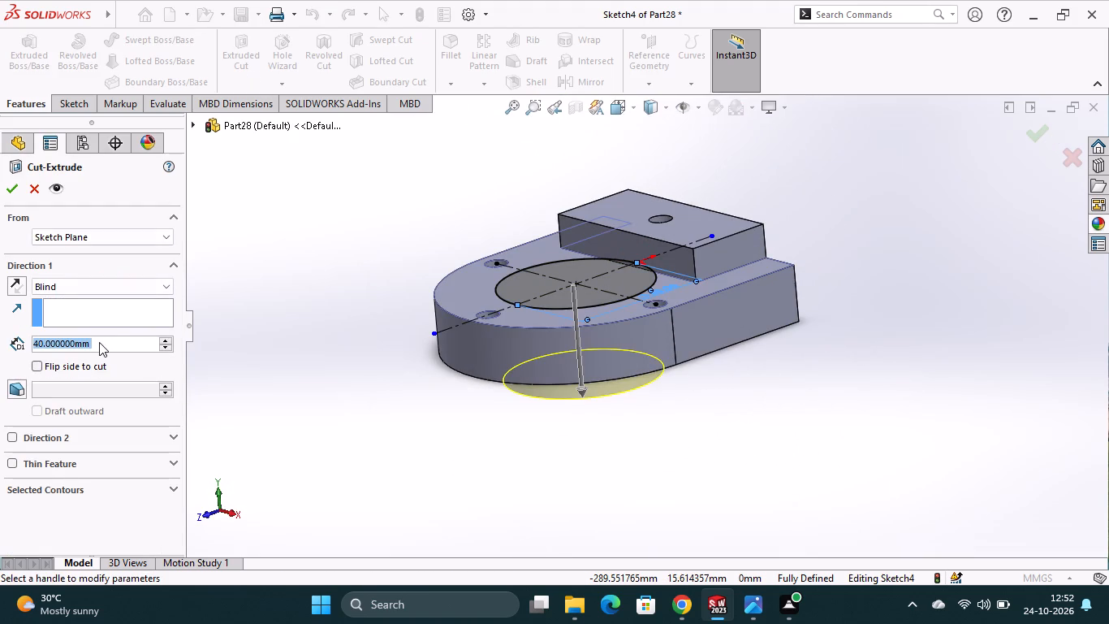
{"action": "left_click", "coordinate": [99, 342]}
{"action": "key", "text": "1"}
{"action": "key", "text": "0"}
{"action": "key", "text": "Return"}
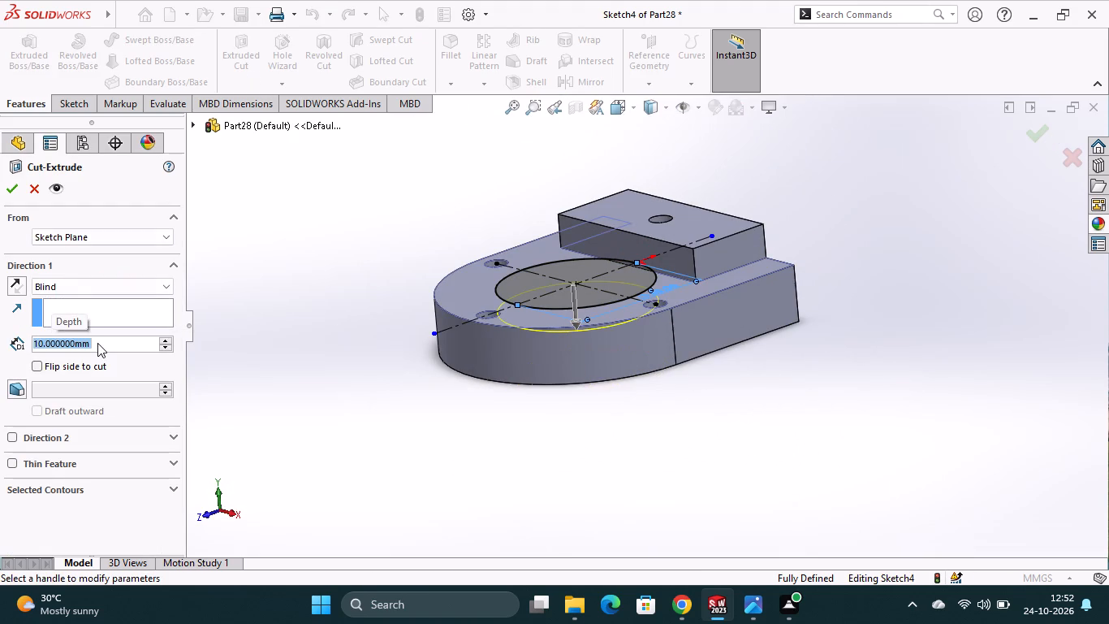
{"action": "left_click", "coordinate": [13, 438]}
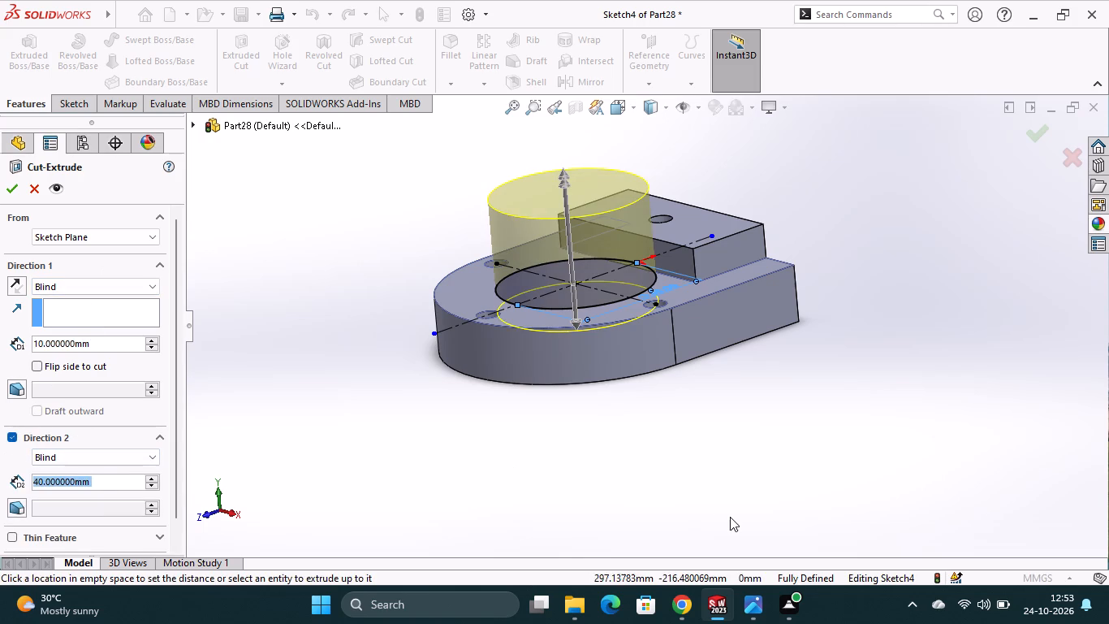
{"action": "middle_click_drag", "start_coordinate": [739, 511], "coordinate": [752, 623]}
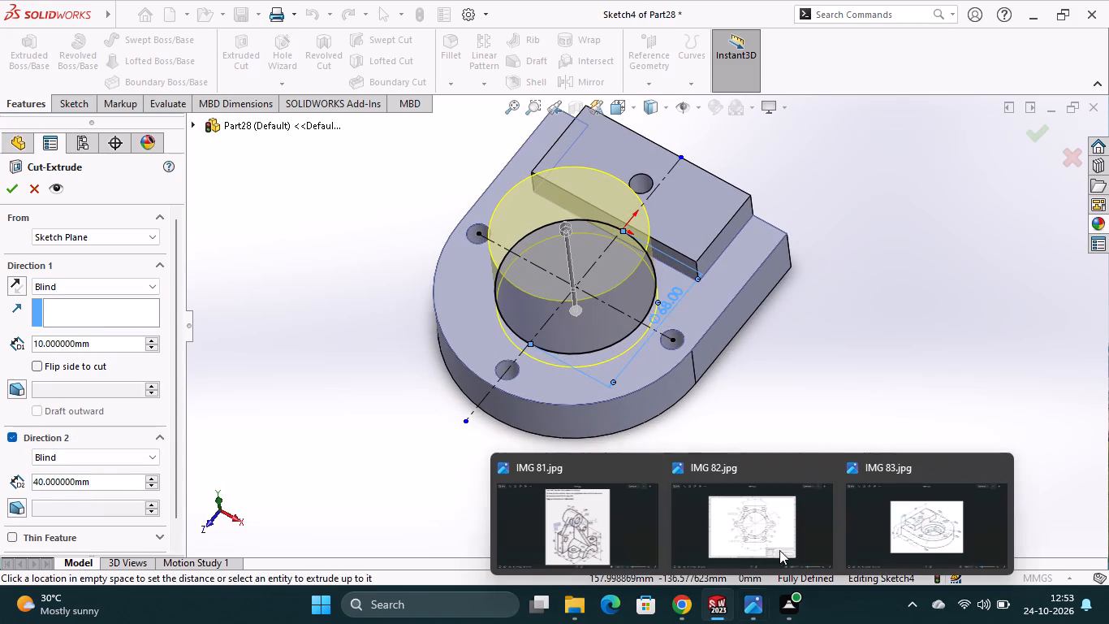
{"action": "middle_click_drag", "start_coordinate": [828, 327], "coordinate": [831, 427]}
{"action": "left_click", "coordinate": [12, 195]}
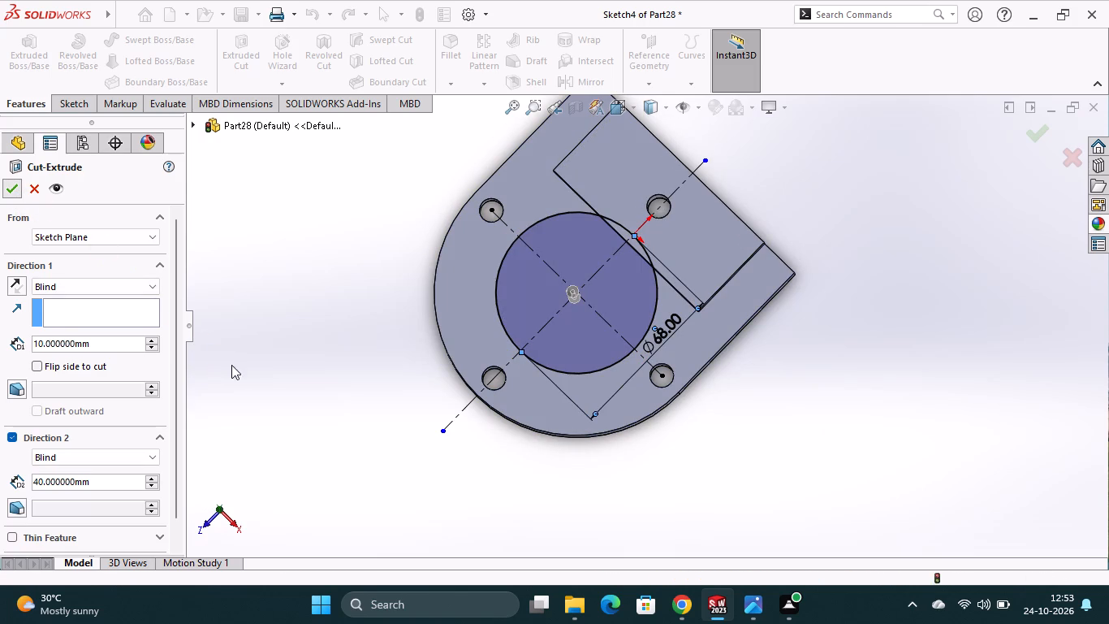
{"action": "left_click", "coordinate": [303, 391]}
Start a sketch on the circular recess floor and draw a vertical centerline about 144 mm long through the origin, spanning the part.
{"action": "middle_click_drag", "start_coordinate": [711, 466], "coordinate": [730, 402]}
{"action": "left_click", "coordinate": [618, 313]}
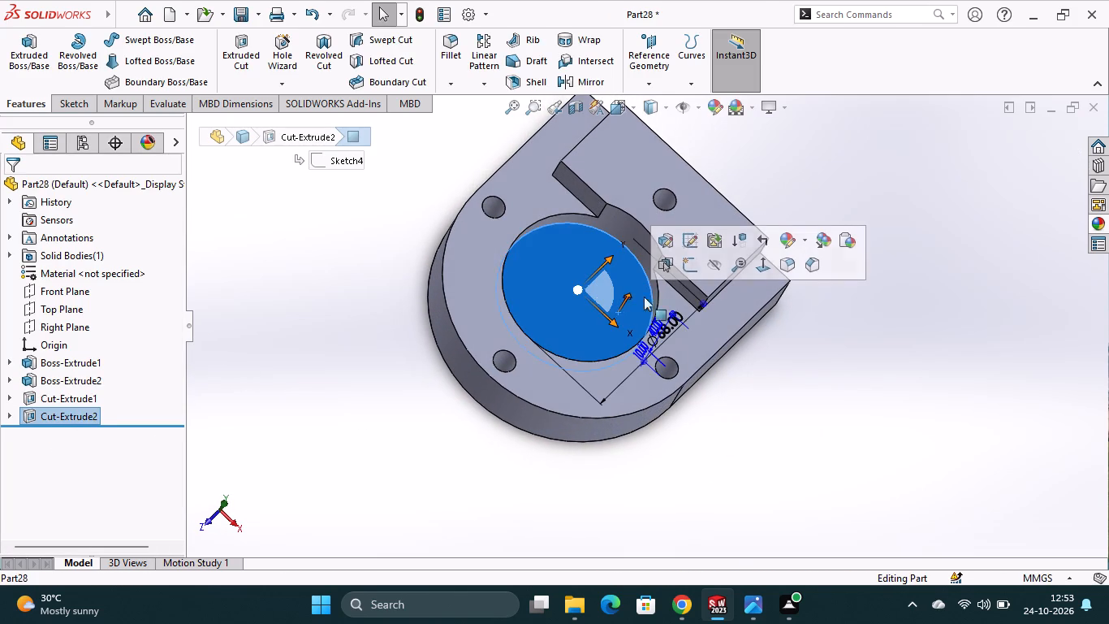
{"action": "left_click", "coordinate": [687, 263]}
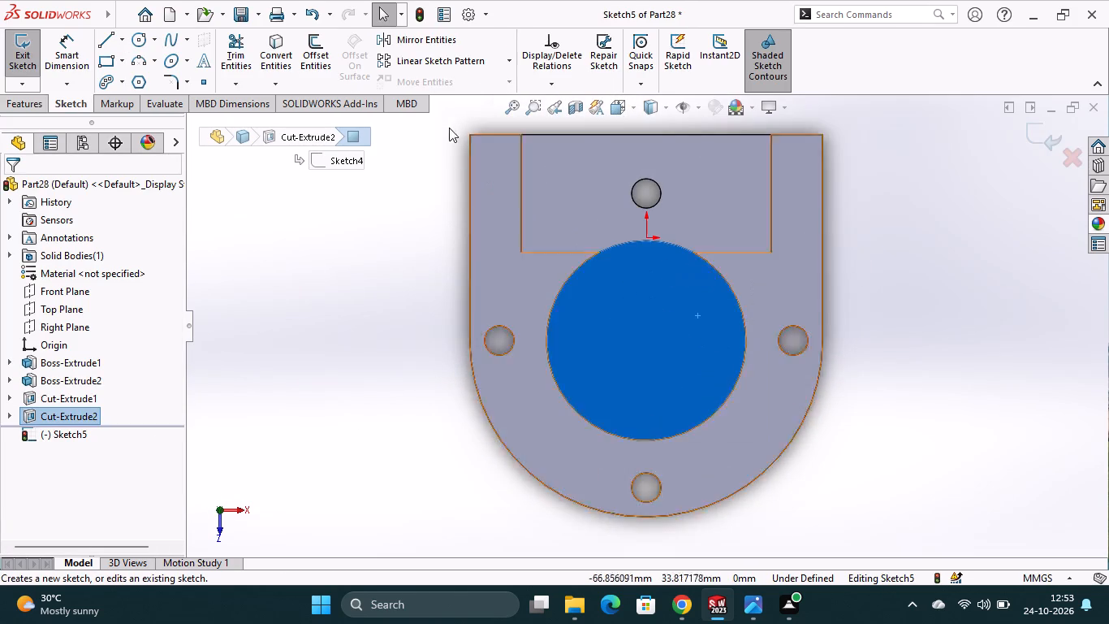
{"action": "left_click", "coordinate": [118, 43]}
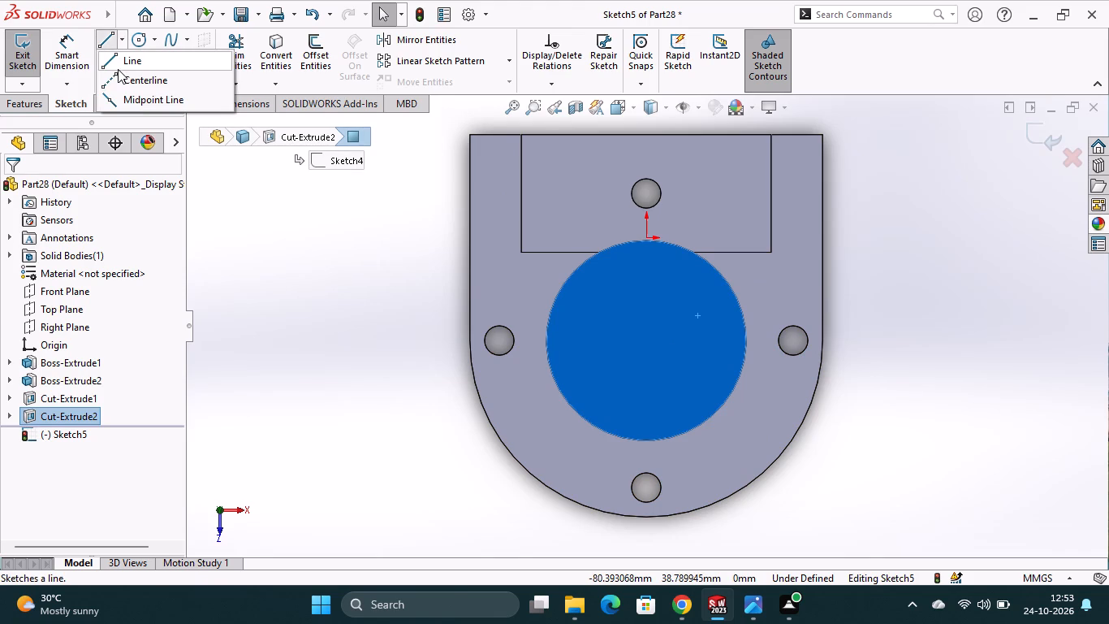
{"action": "left_click", "coordinate": [118, 76]}
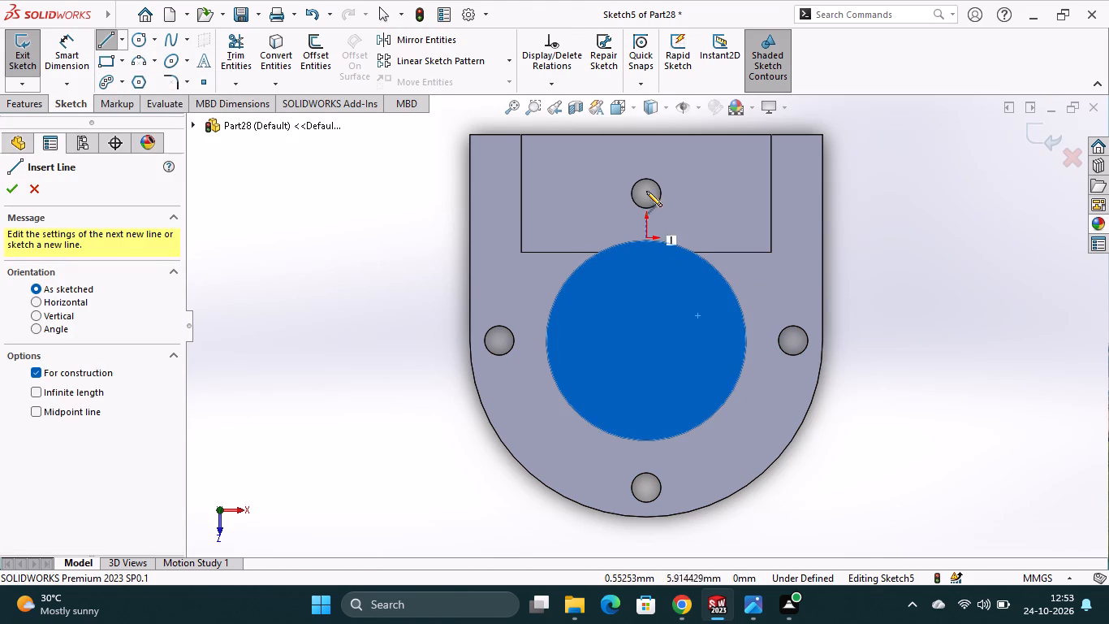
{"action": "left_click", "coordinate": [646, 119]}
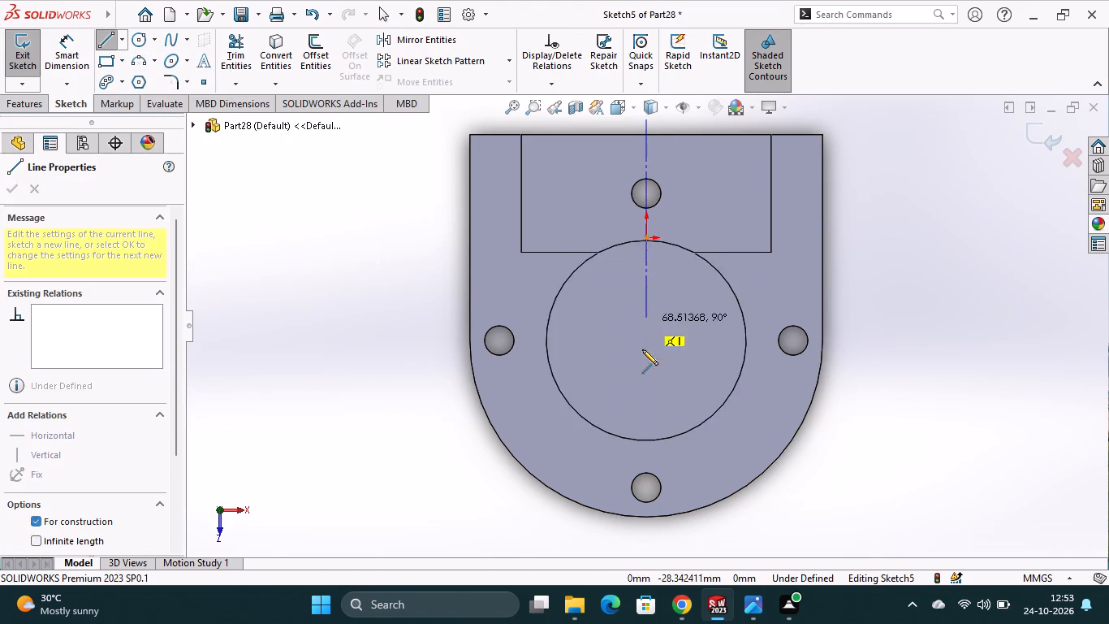
{"action": "left_click", "coordinate": [643, 546]}
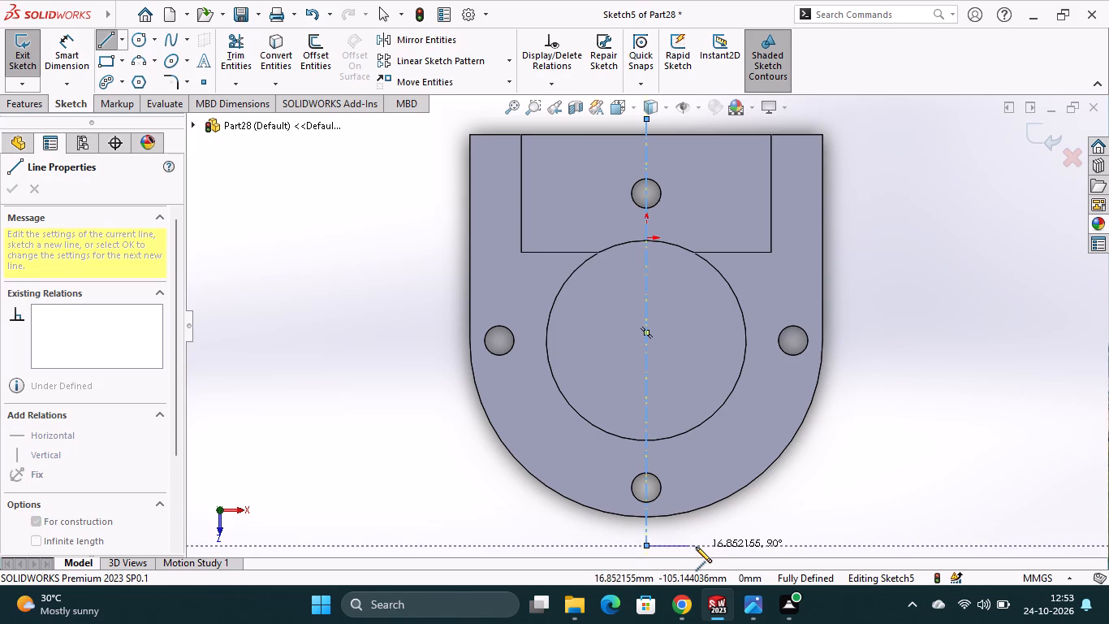
Draw a horizontal centerline joining the centers of the two side holes, crossing the vertical centerline.
{"action": "key", "text": "Escape"}
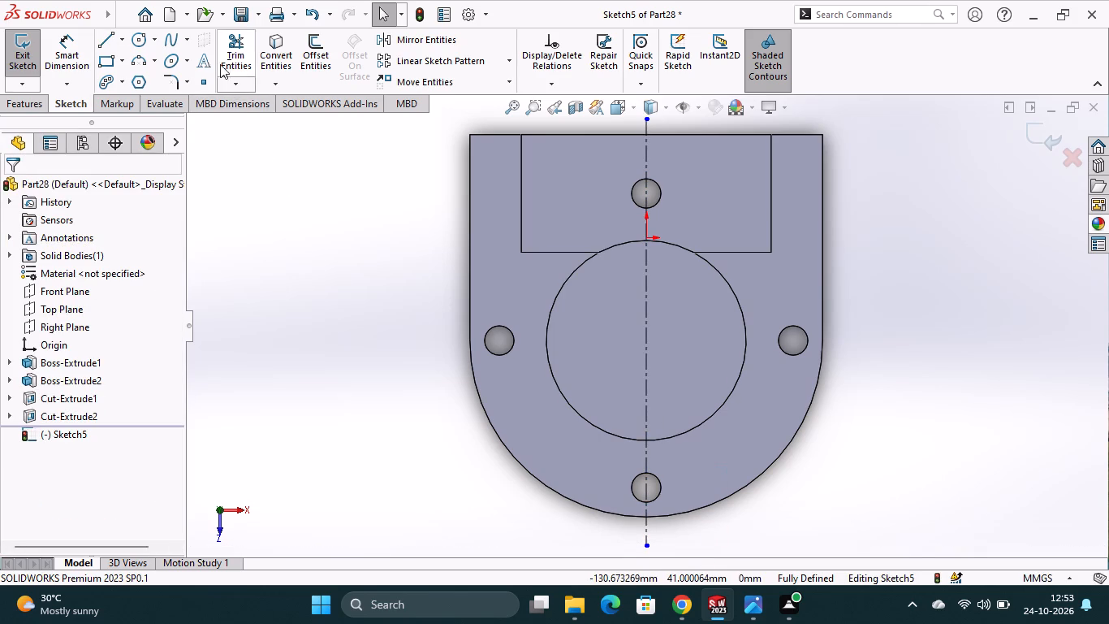
{"action": "left_click", "coordinate": [124, 45]}
{"action": "left_click", "coordinate": [139, 84]}
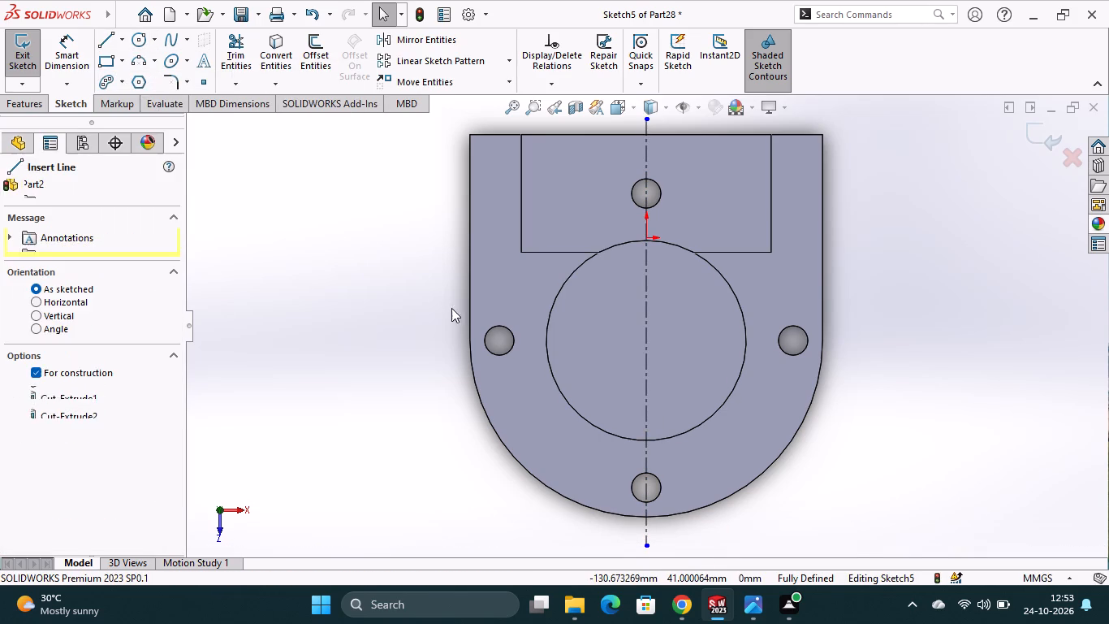
{"action": "left_click", "coordinate": [498, 338]}
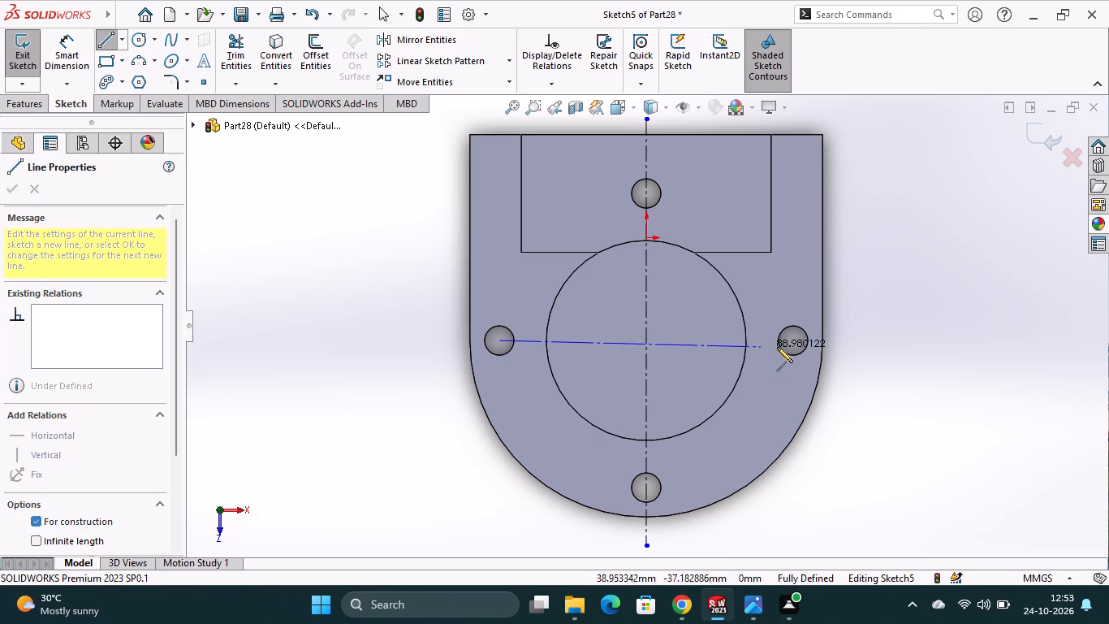
{"action": "left_click", "coordinate": [795, 339]}
{"action": "key", "text": "Escape"}
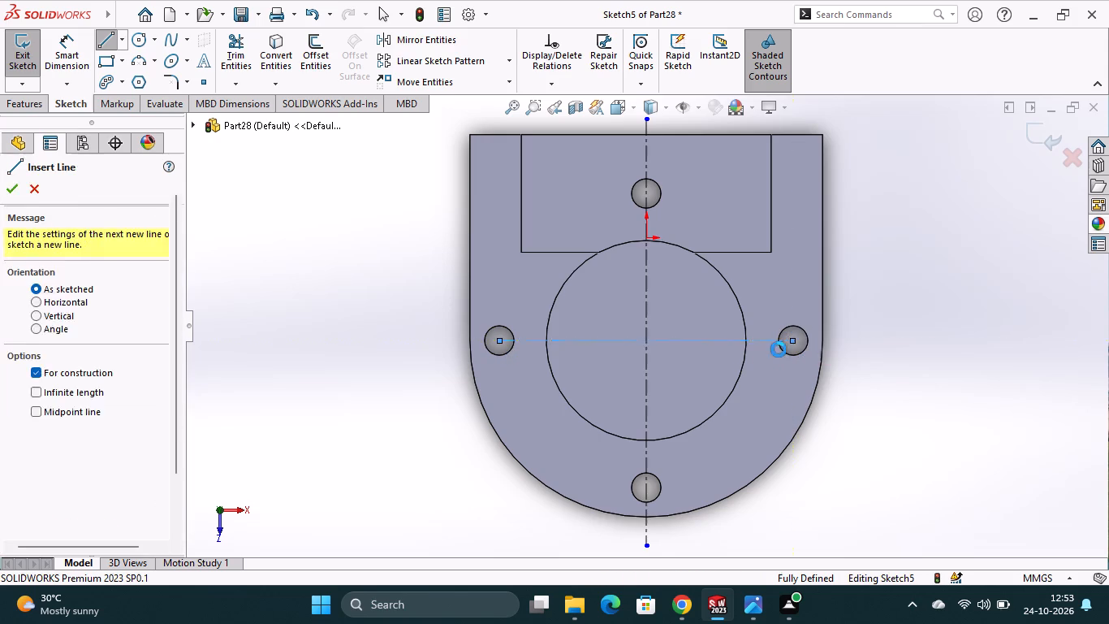
Sketch a circle about 48 mm in diameter on the recess floor, centered where the two centerlines cross.
{"action": "left_click", "coordinate": [136, 39]}
{"action": "left_click", "coordinate": [647, 339]}
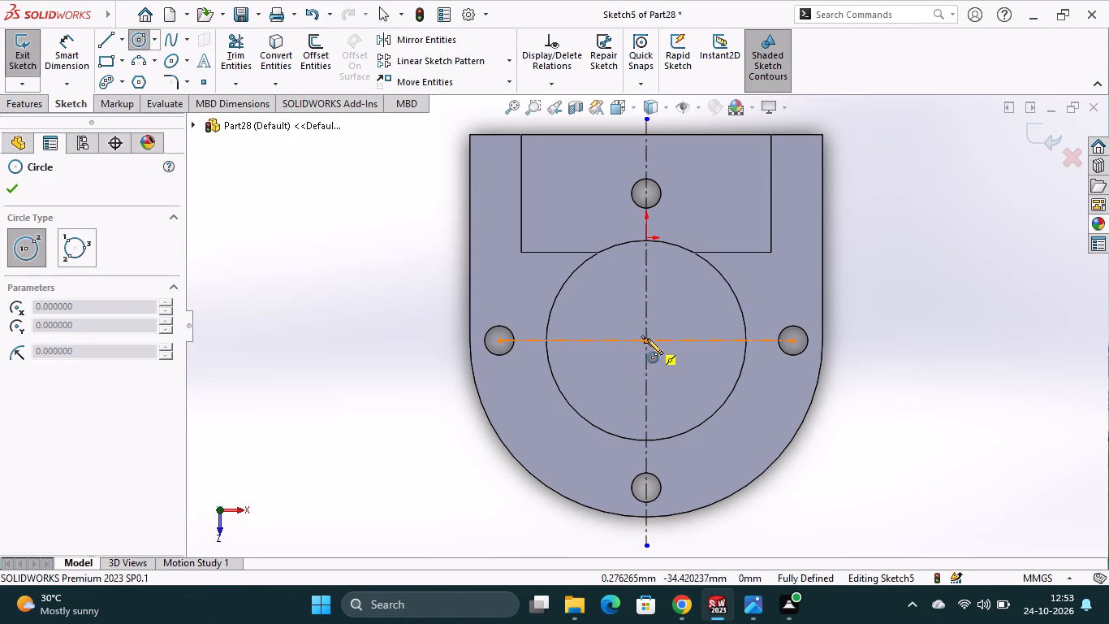
{"action": "left_click", "coordinate": [669, 408]}
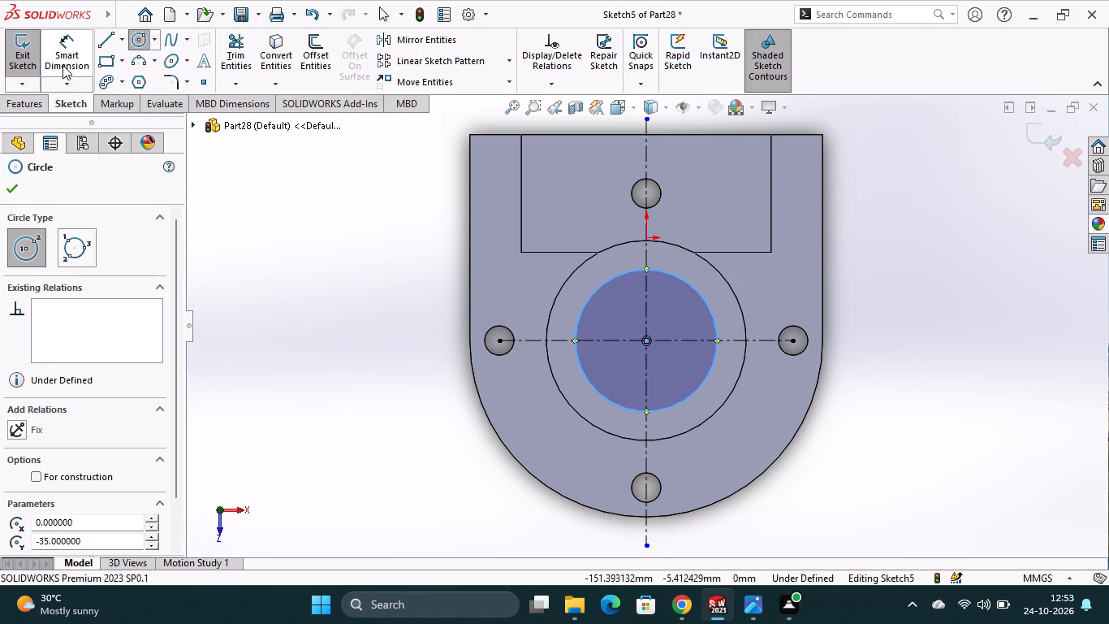
Dimension the new inner circle's diameter as 46 mm.
{"action": "left_click", "coordinate": [55, 57]}
{"action": "left_click", "coordinate": [622, 404]}
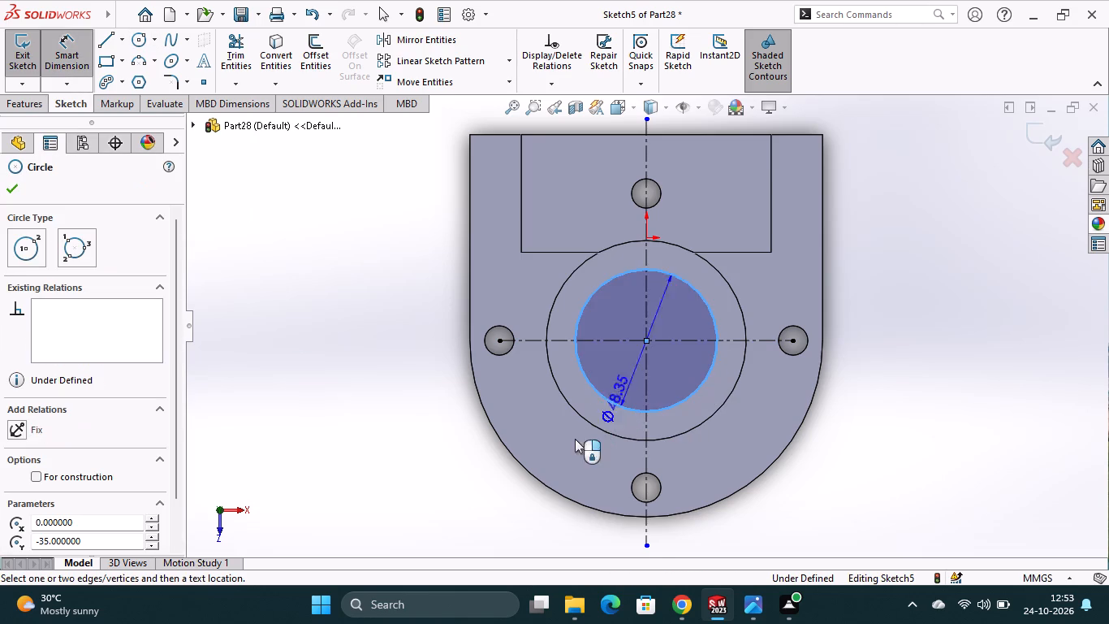
{"action": "left_click", "coordinate": [492, 494]}
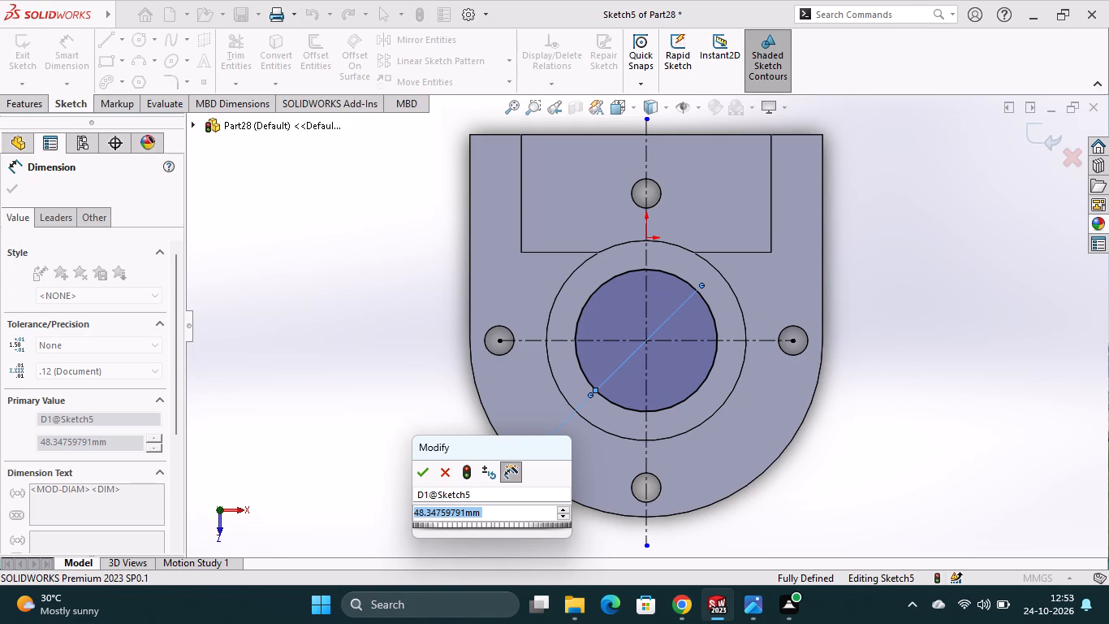
{"action": "type", "text": "46"}
{"action": "key", "text": "Return"}
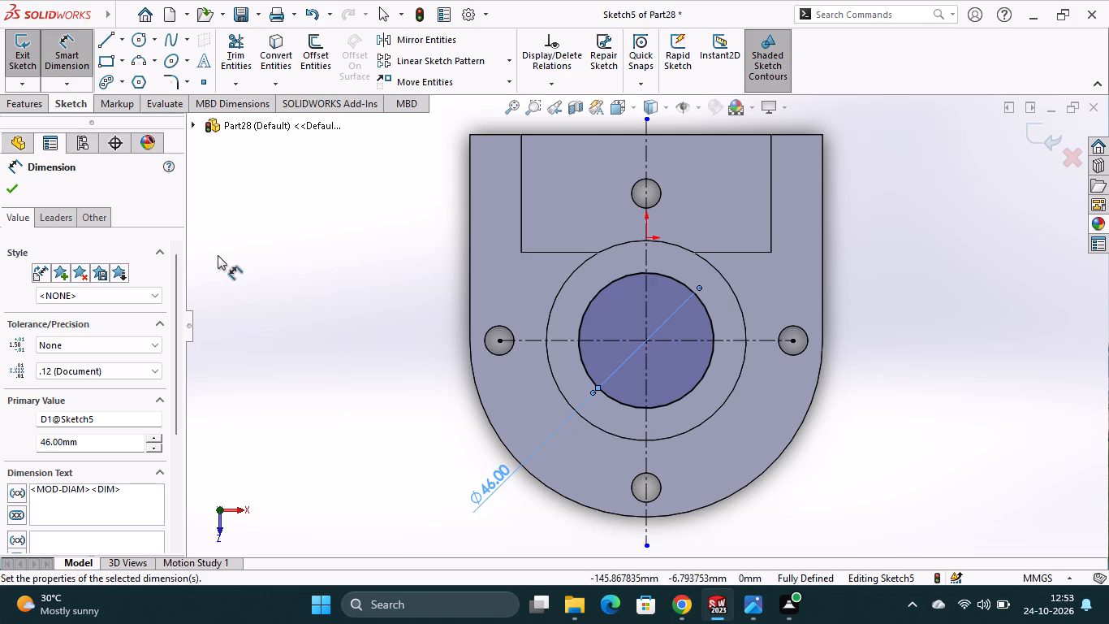
Cut-extrude the 46 mm circle blind 15 mm down from the recess floor through the base.
{"action": "left_click", "coordinate": [22, 102]}
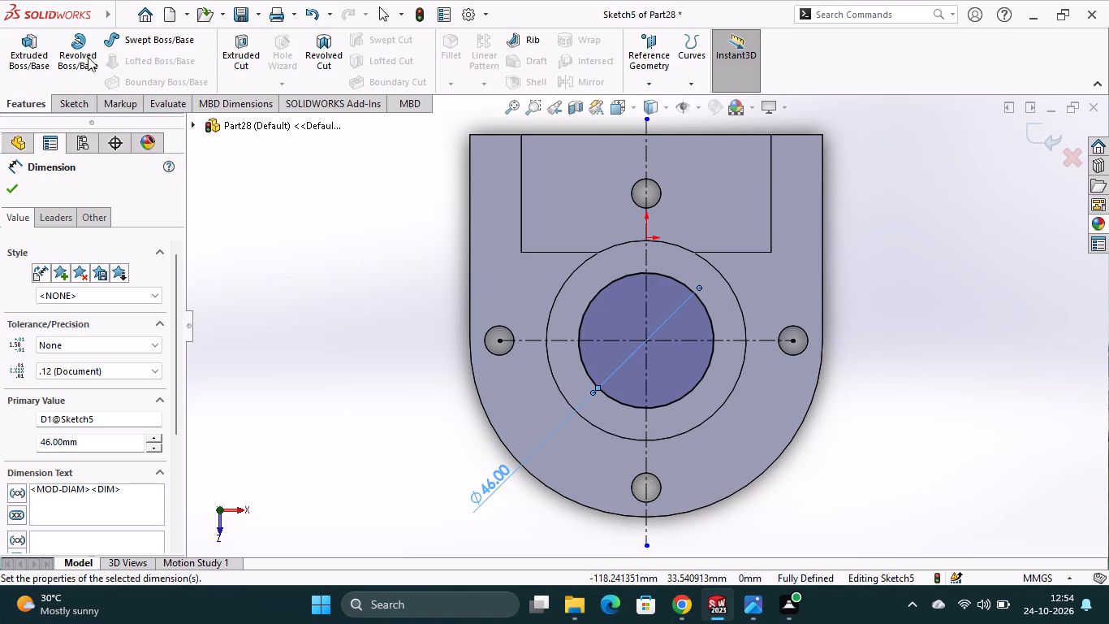
{"action": "left_click", "coordinate": [235, 74]}
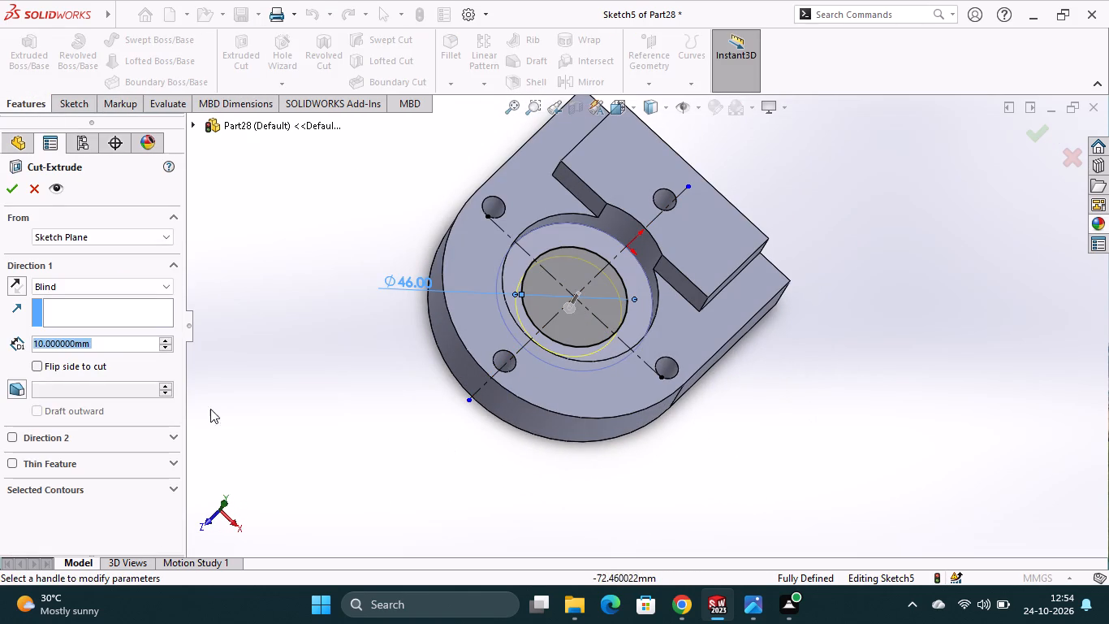
{"action": "type", "text": "15"}
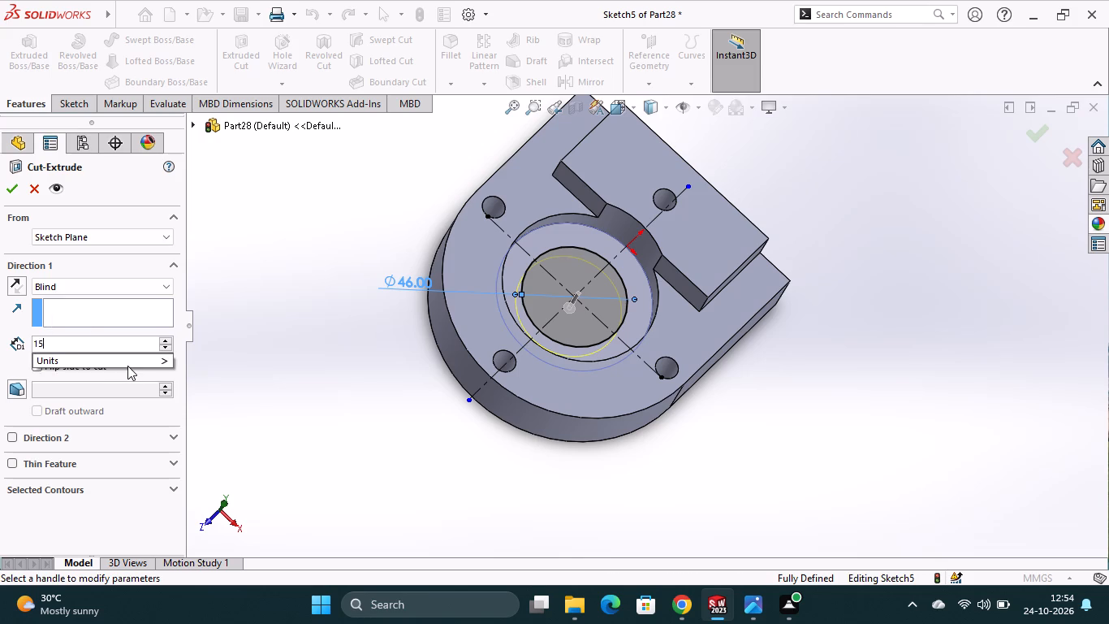
{"action": "key", "text": "Return"}
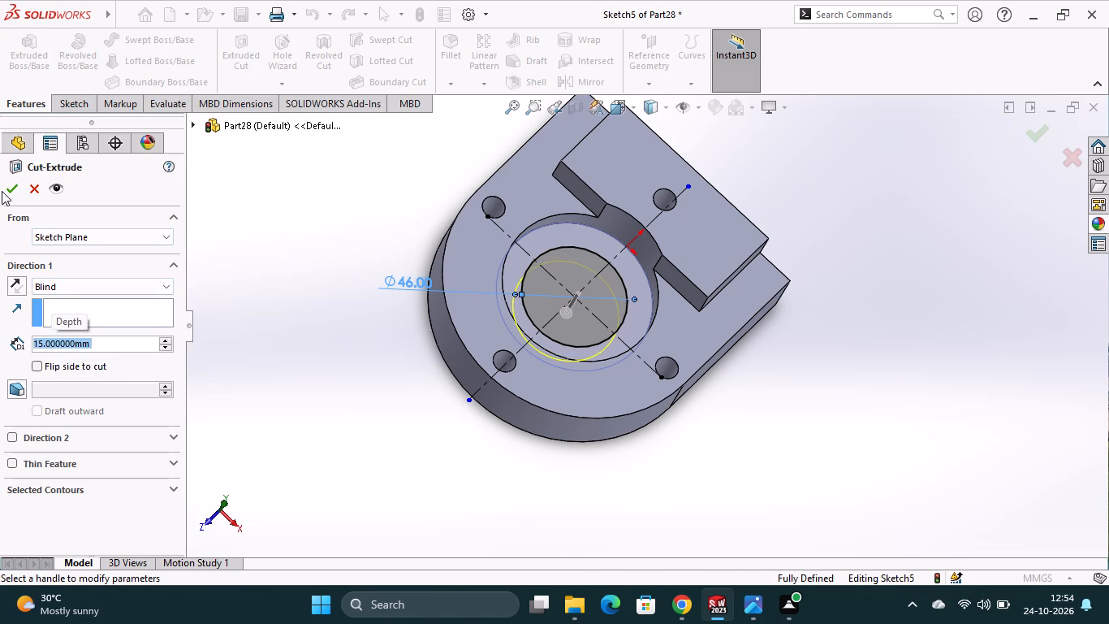
{"action": "left_click", "coordinate": [15, 187]}
{"action": "left_click", "coordinate": [505, 485]}
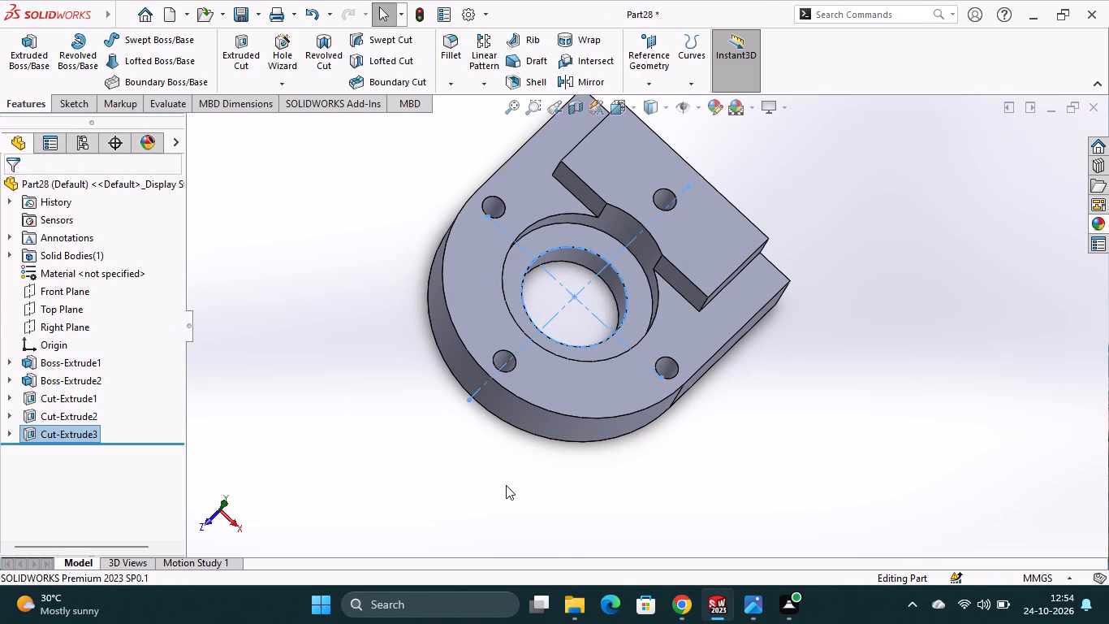
Orient the finished part in the isometric view.
{"action": "middle_click_drag", "start_coordinate": [757, 479], "coordinate": [751, 414]}
{"action": "scroll", "coordinate": [753, 420], "scroll_direction": "up", "scroll_amount": 1}
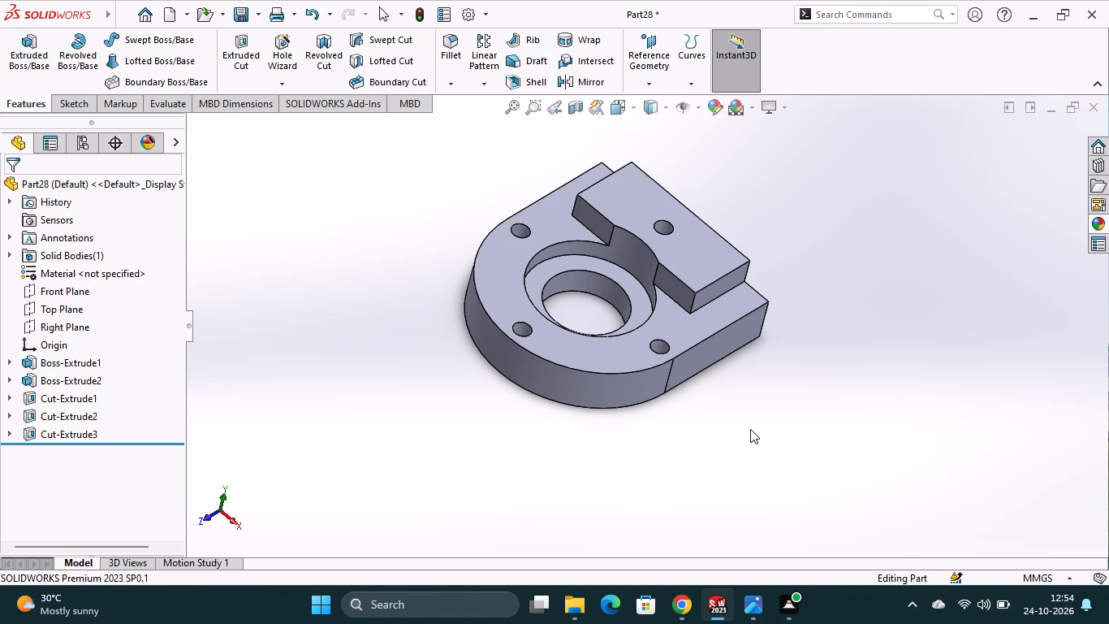
{"action": "left_click", "coordinate": [750, 429]}
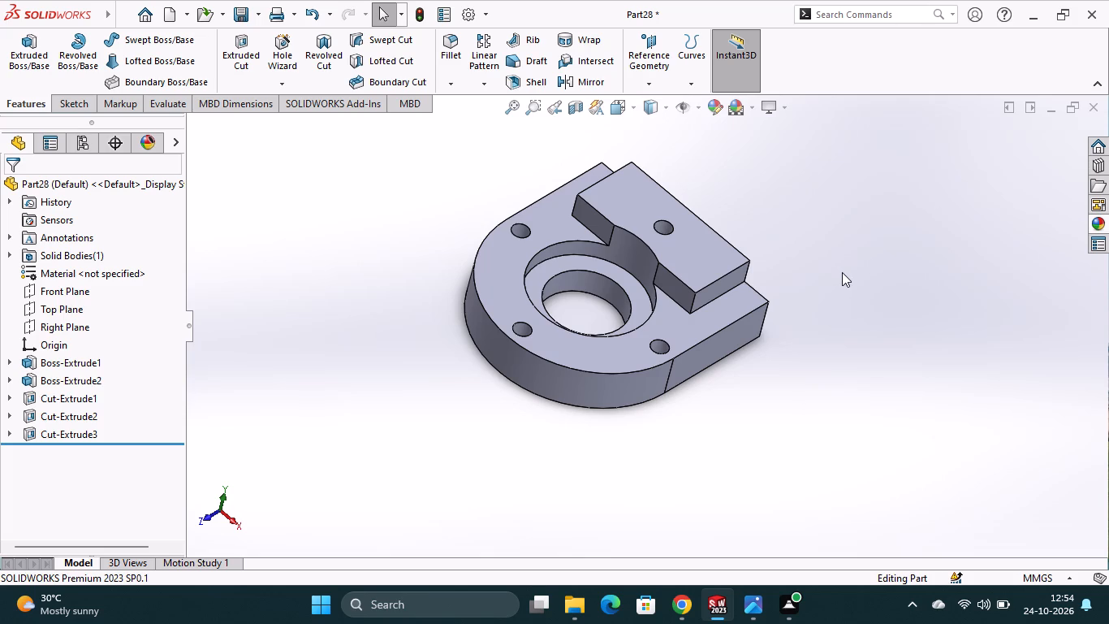
{"action": "left_click", "coordinate": [63, 105]}
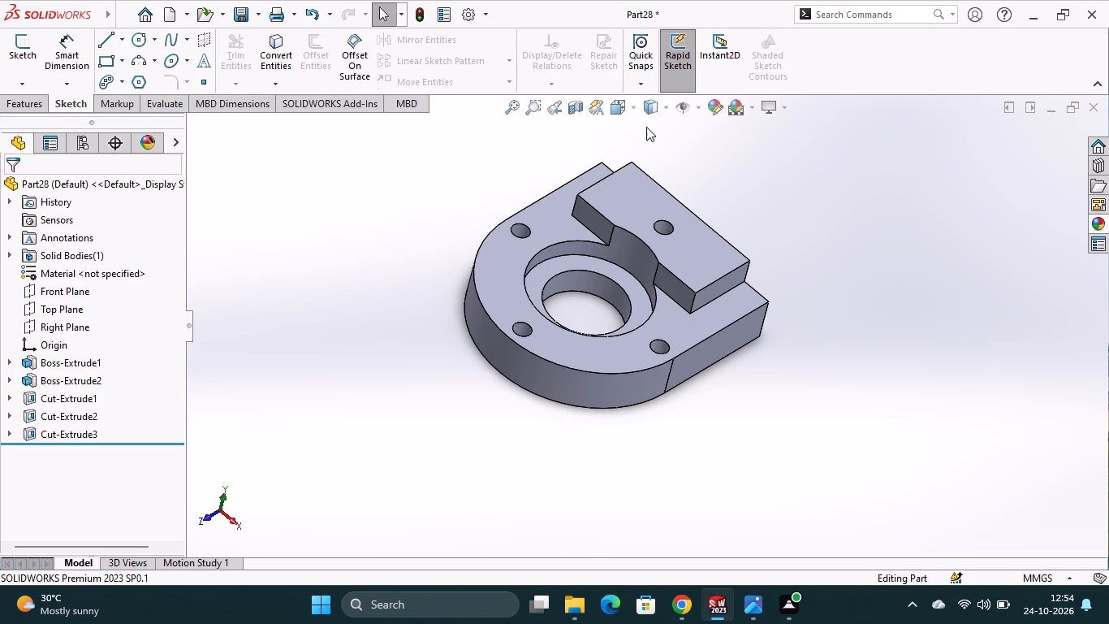
{"action": "left_click", "coordinate": [636, 114]}
{"action": "left_click", "coordinate": [711, 151]}
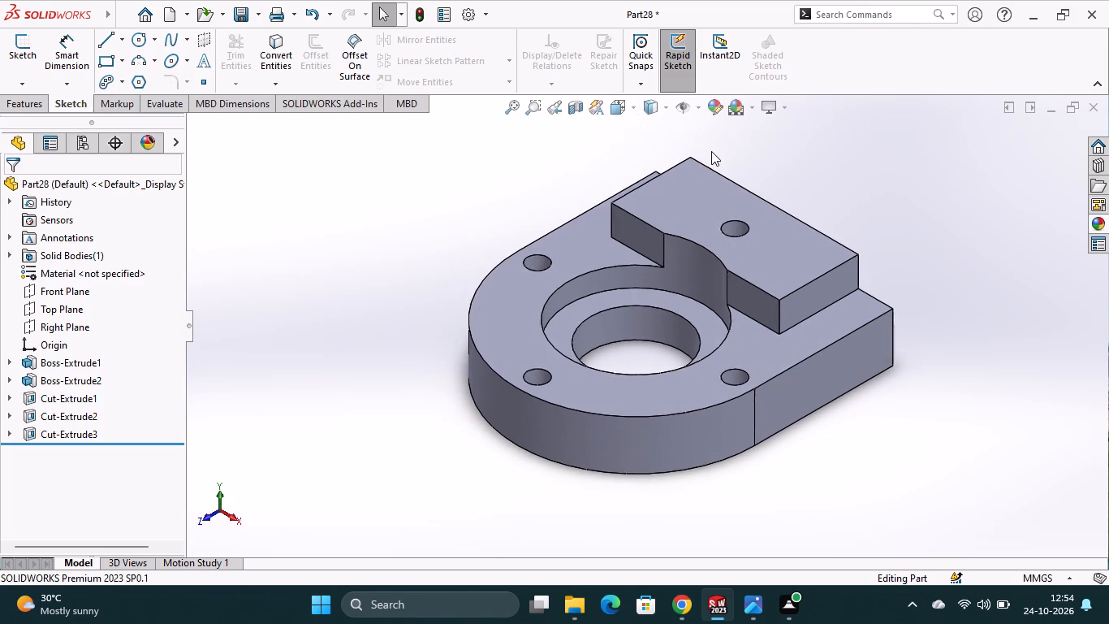
{"action": "scroll", "coordinate": [808, 245], "scroll_direction": "up", "scroll_amount": 1}
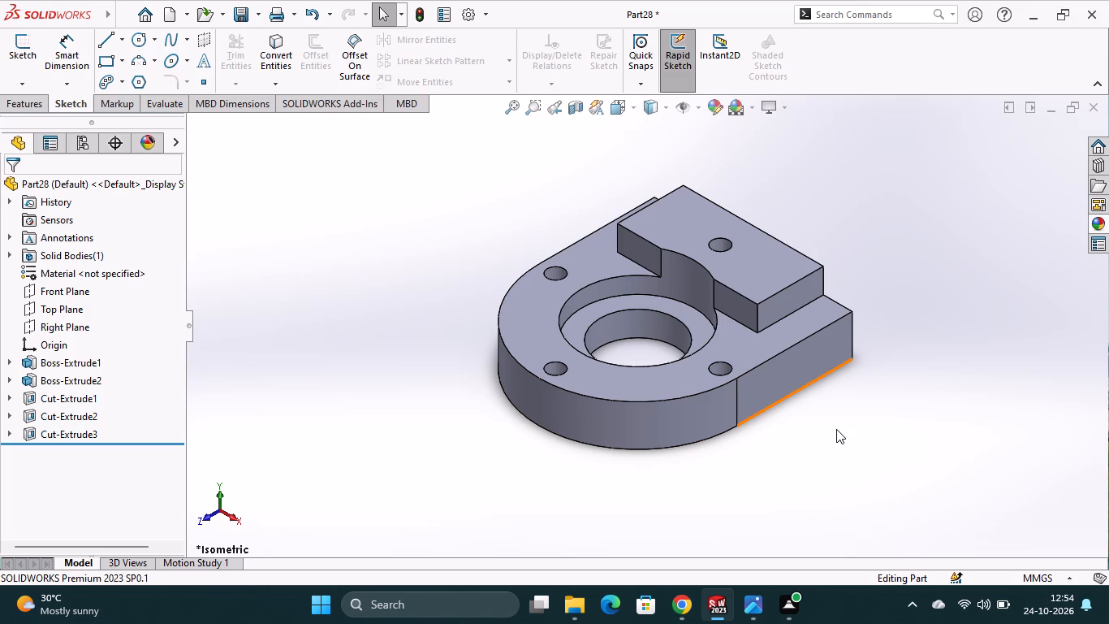
Save the part as Part83 in the SW Part 2 folder.
{"action": "key", "text": "ctrl+s"}
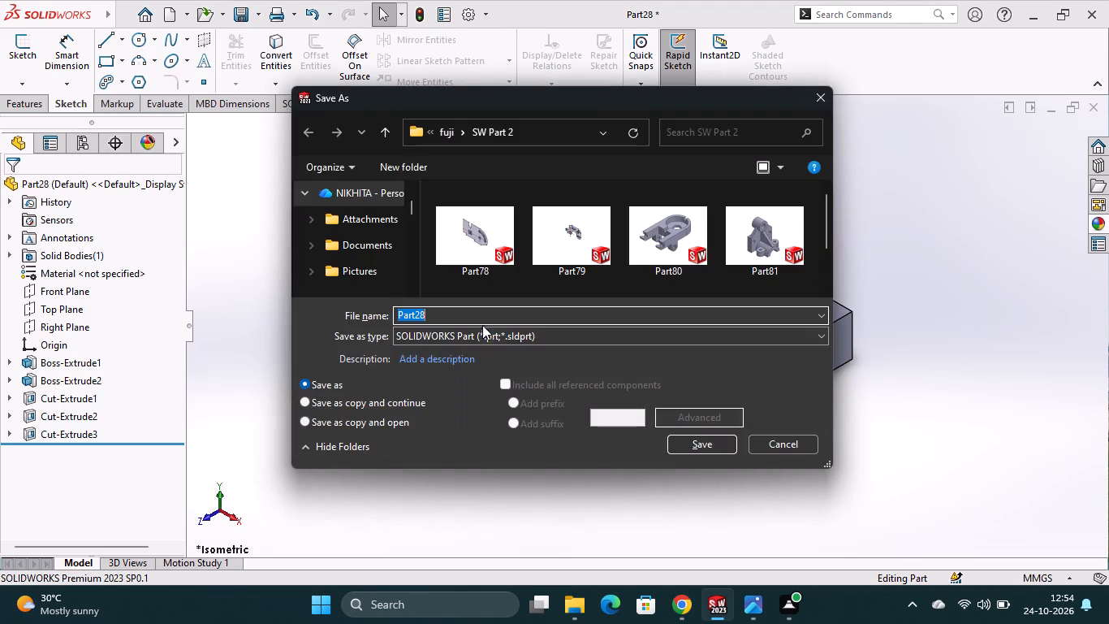
{"action": "left_click", "coordinate": [495, 315]}
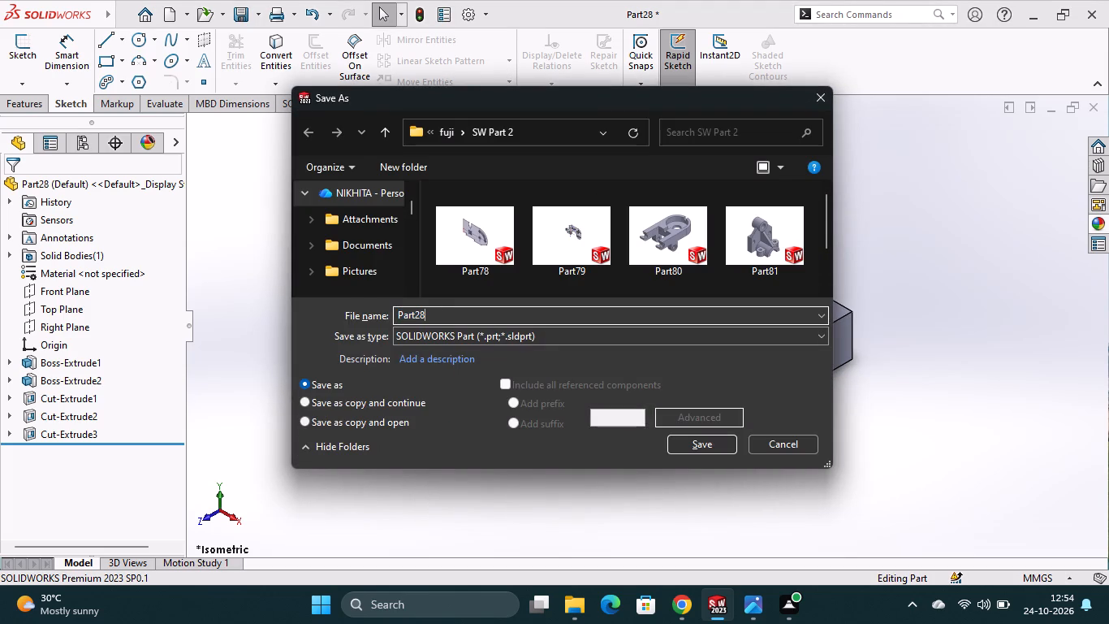
{"action": "key", "text": "BackSpace"}
{"action": "key", "text": "BackSpace"}
{"action": "left_click_drag", "start_coordinate": [828, 232], "coordinate": [829, 270]}
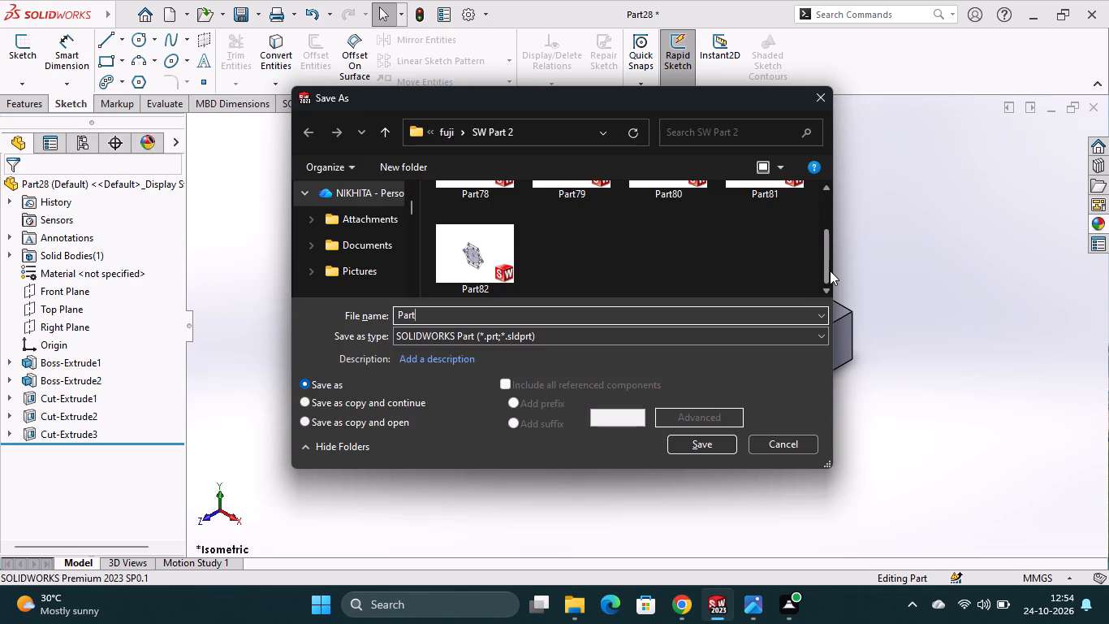
{"action": "type", "text": "83"}
{"action": "key", "text": "Return"}
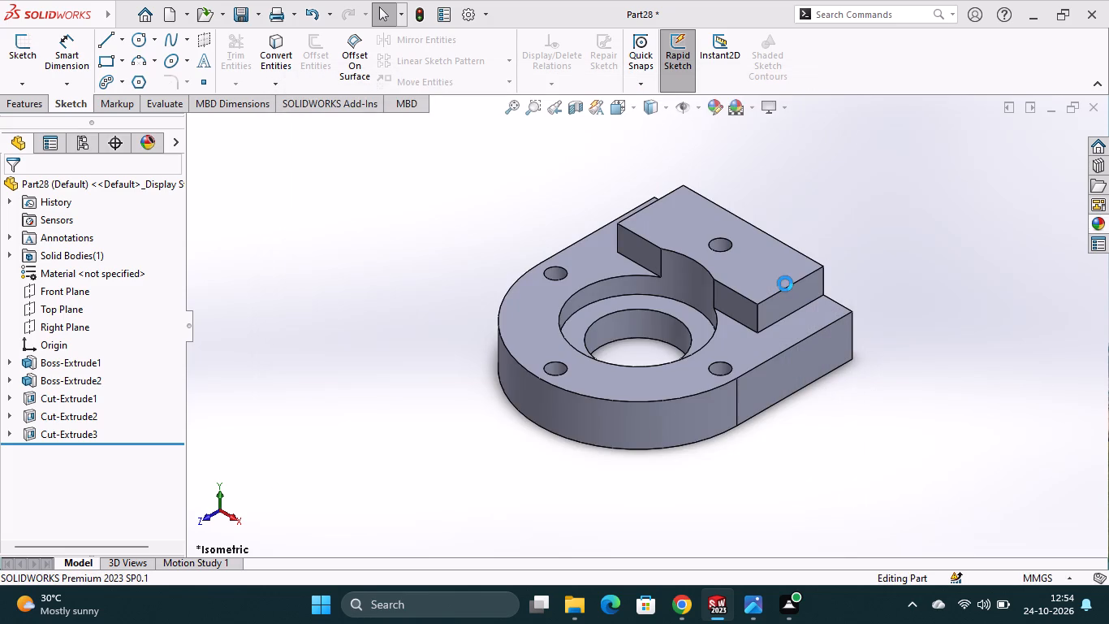
Save a PDF copy of the part as Part83 in the same folder, in Adobe Portable Document Format.
{"action": "left_click", "coordinate": [257, 15]}
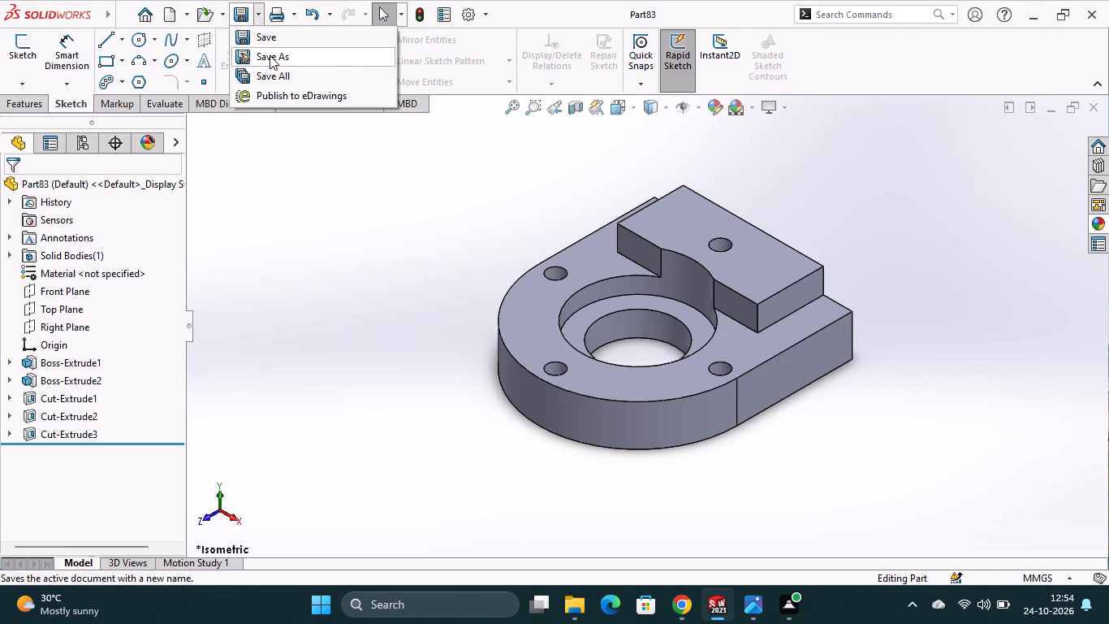
{"action": "left_click", "coordinate": [270, 55]}
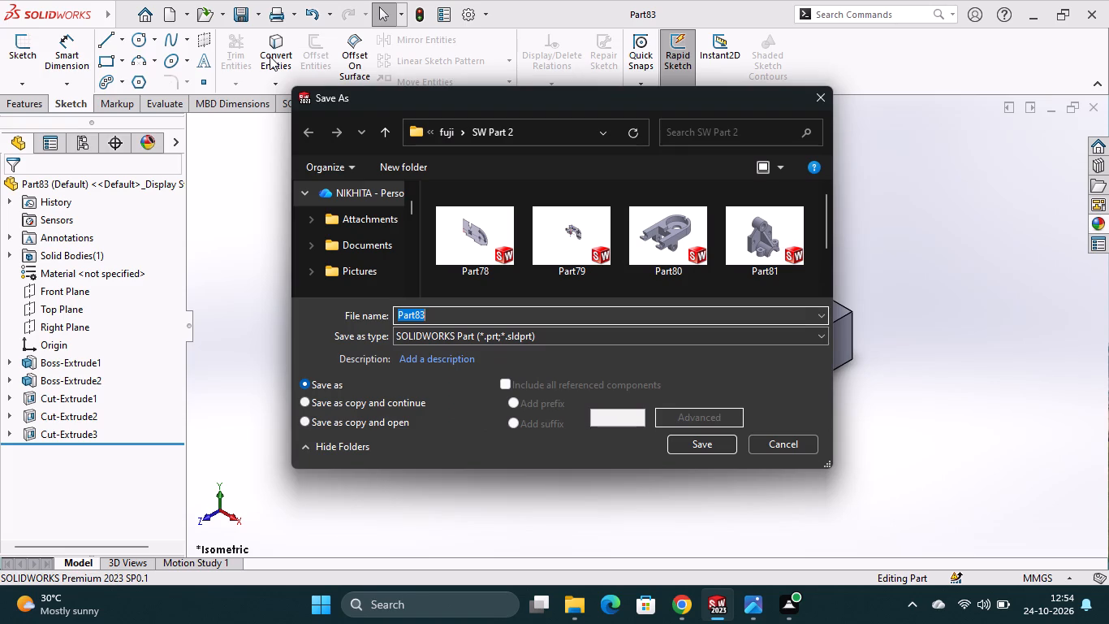
{"action": "left_click", "coordinate": [567, 341]}
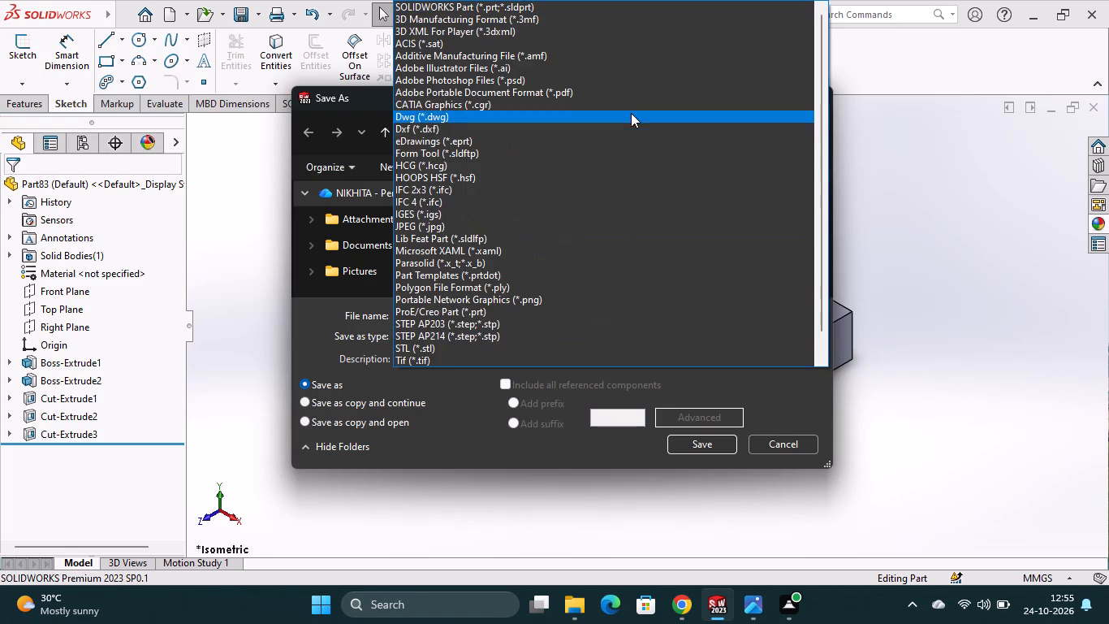
{"action": "left_click", "coordinate": [627, 94]}
{"action": "left_click", "coordinate": [692, 480]}
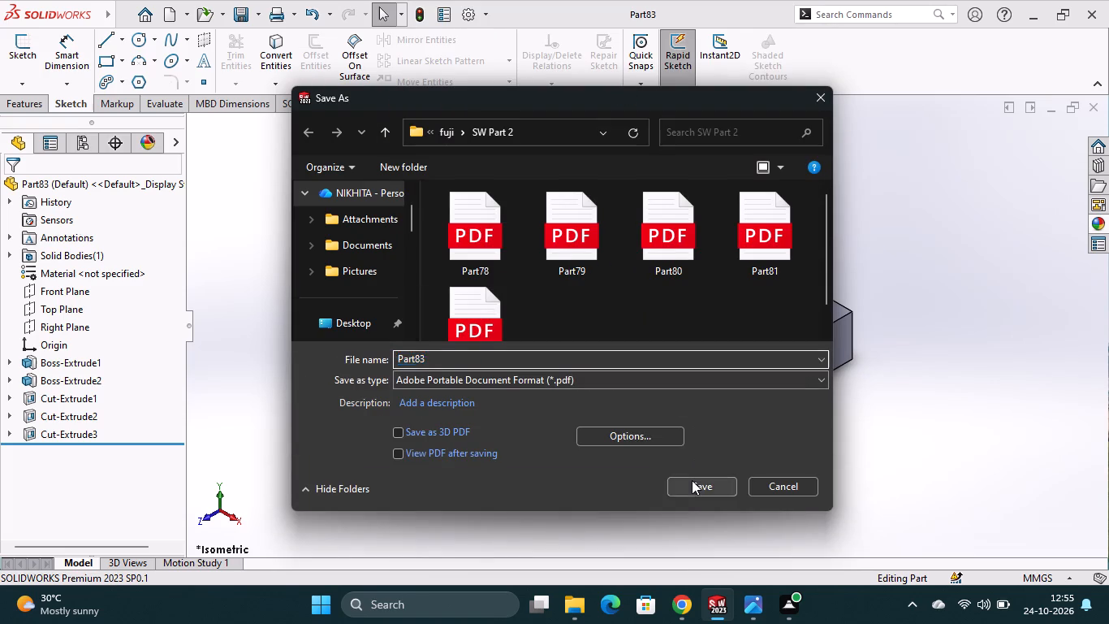